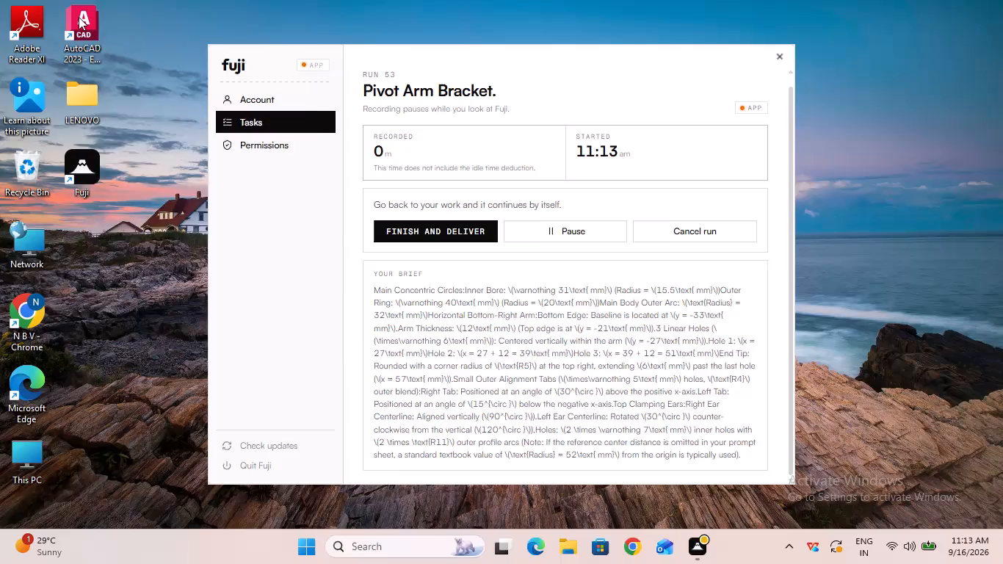
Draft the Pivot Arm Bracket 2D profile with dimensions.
Switch to AutoCAD 2023 and create a new blank drawing.
click(133, 67)
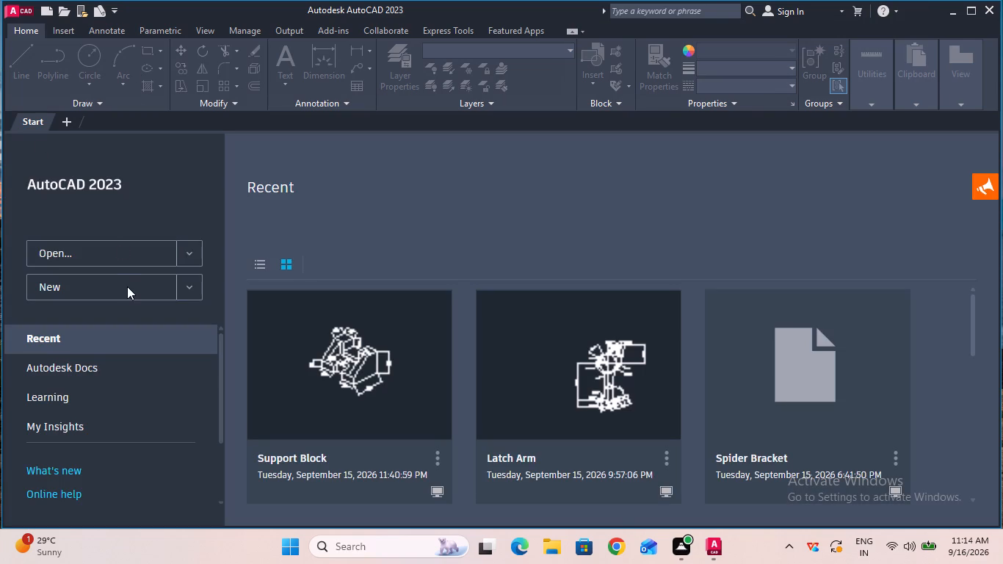
click(127, 288)
triple_click(127, 286)
click(127, 286)
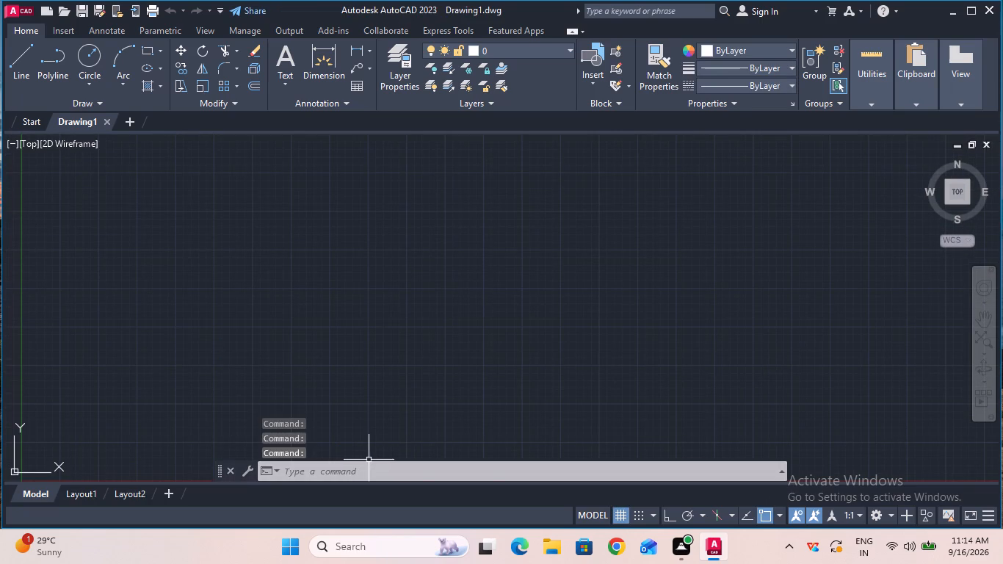
Turn on command log recording with LOGFILEON.
click(369, 460)
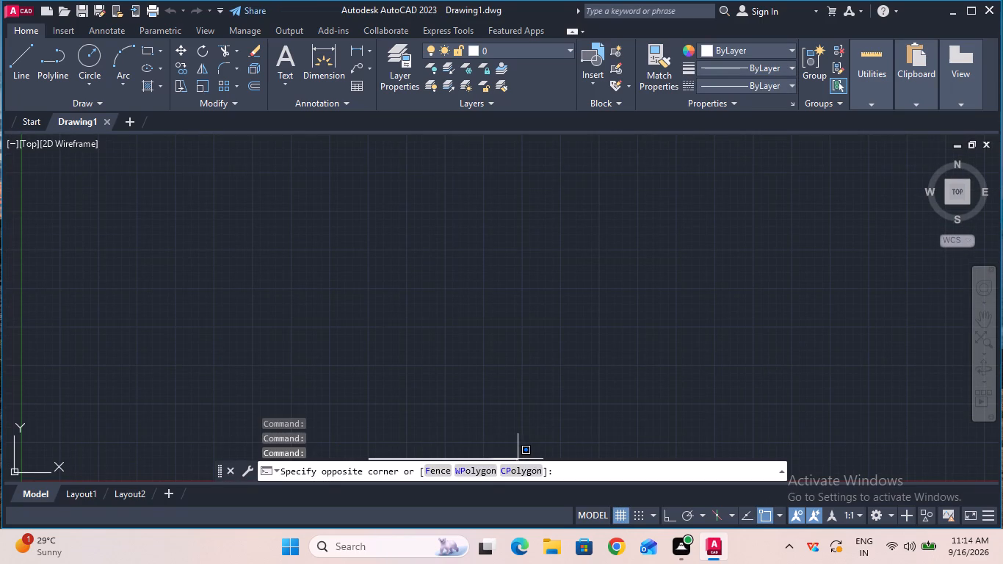
key(Escape)
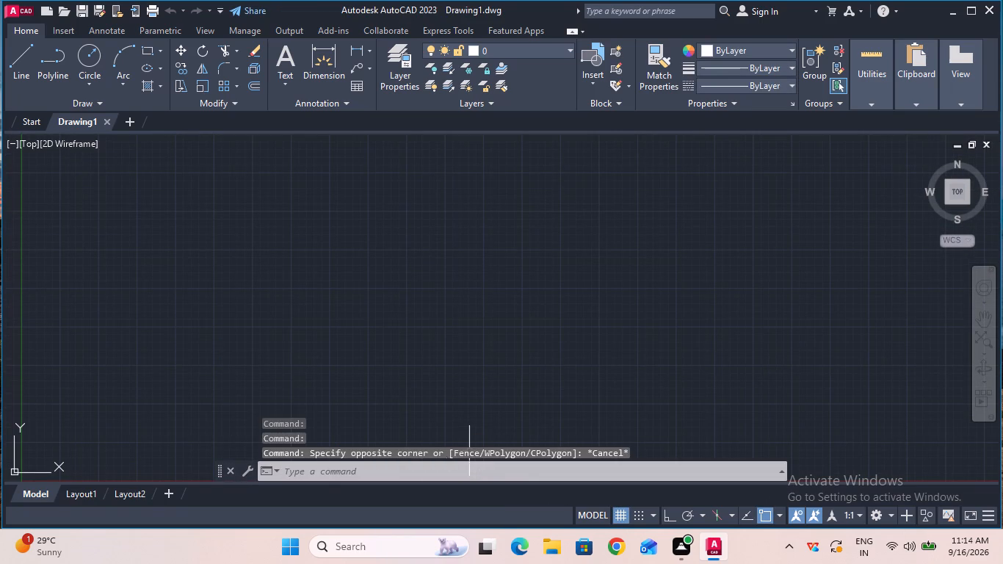
click(368, 469)
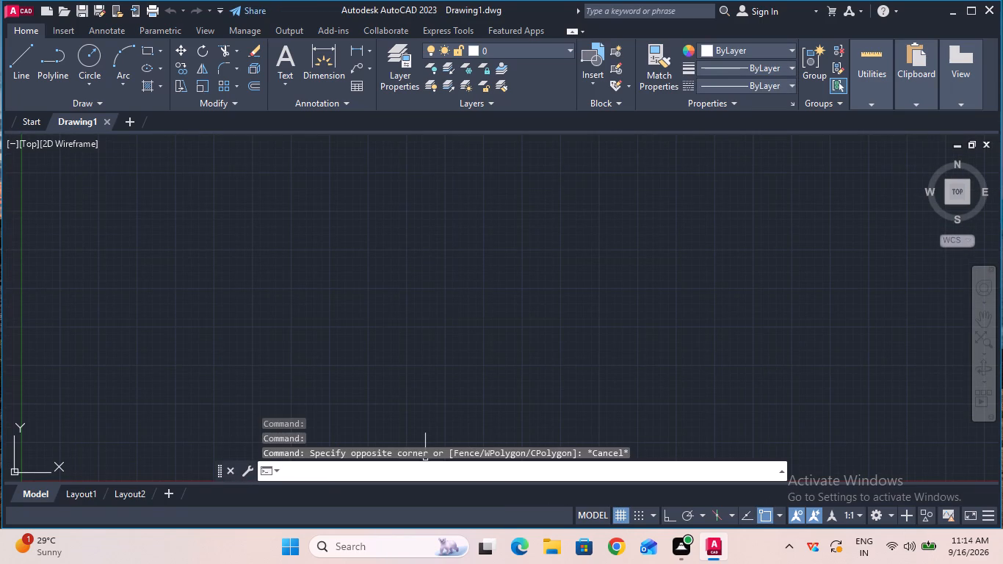
text(log)
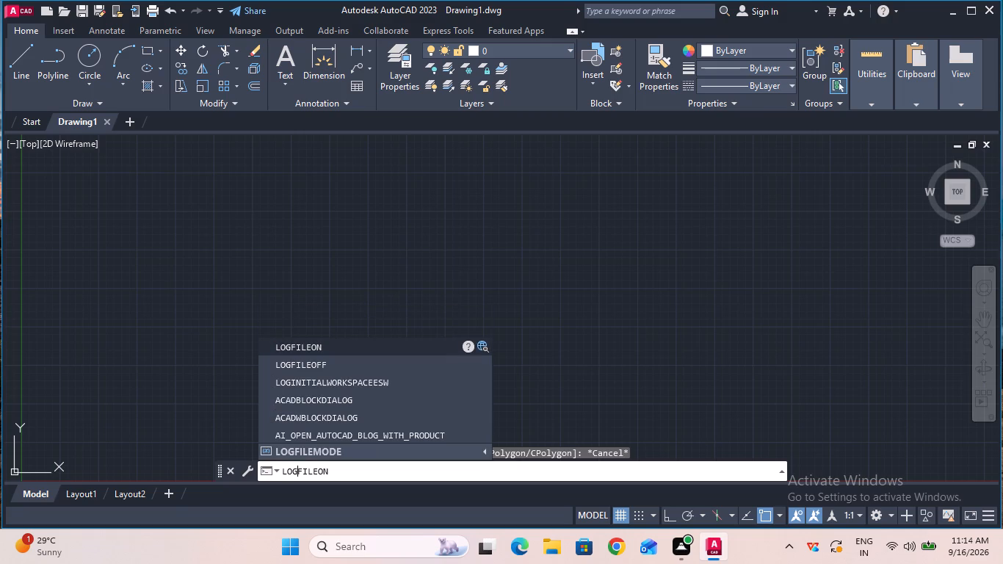
click(314, 350)
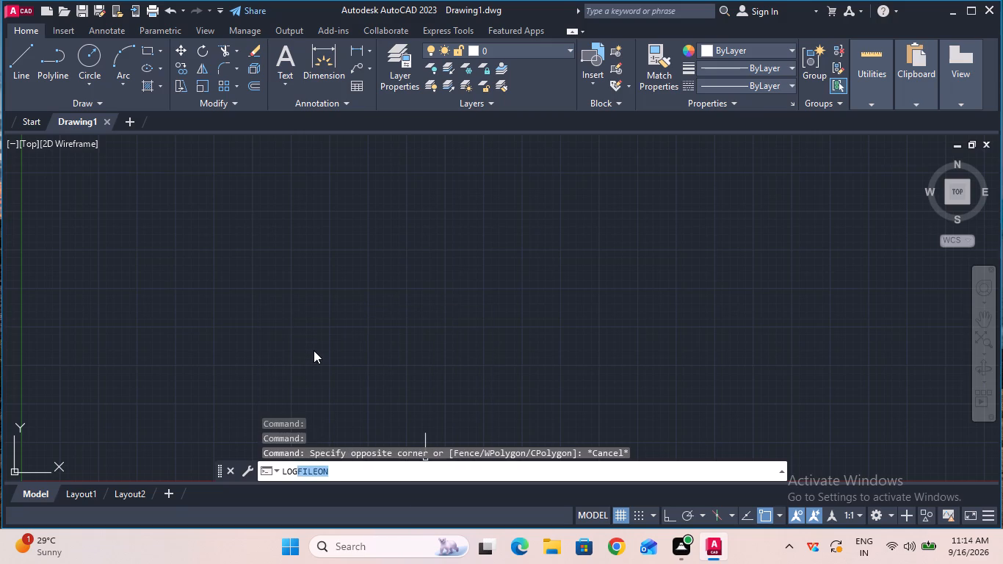
Configure the drawing units with a length precision of 0 and millimeters as the insertion scale.
click(358, 471)
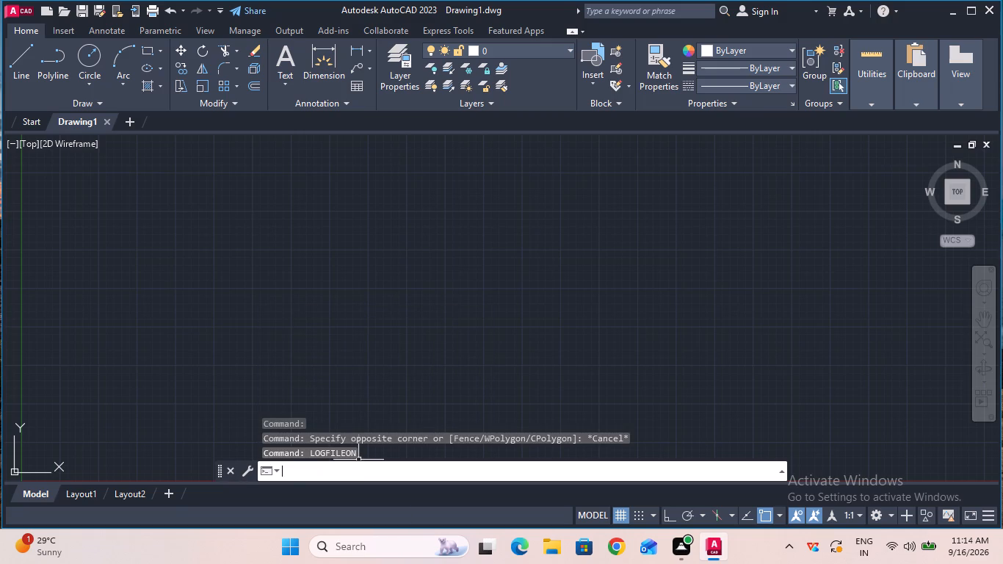
text(uni)
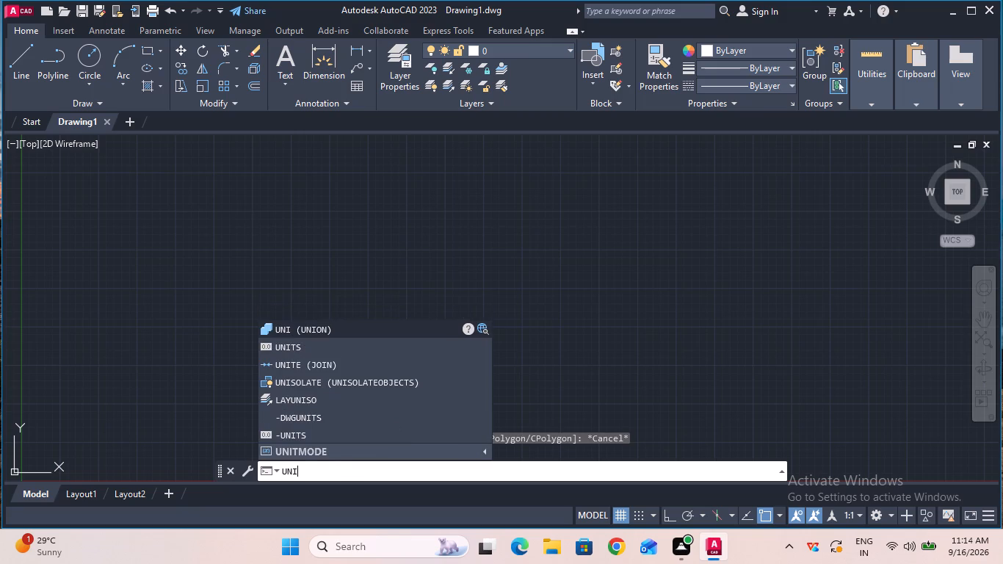
click(296, 352)
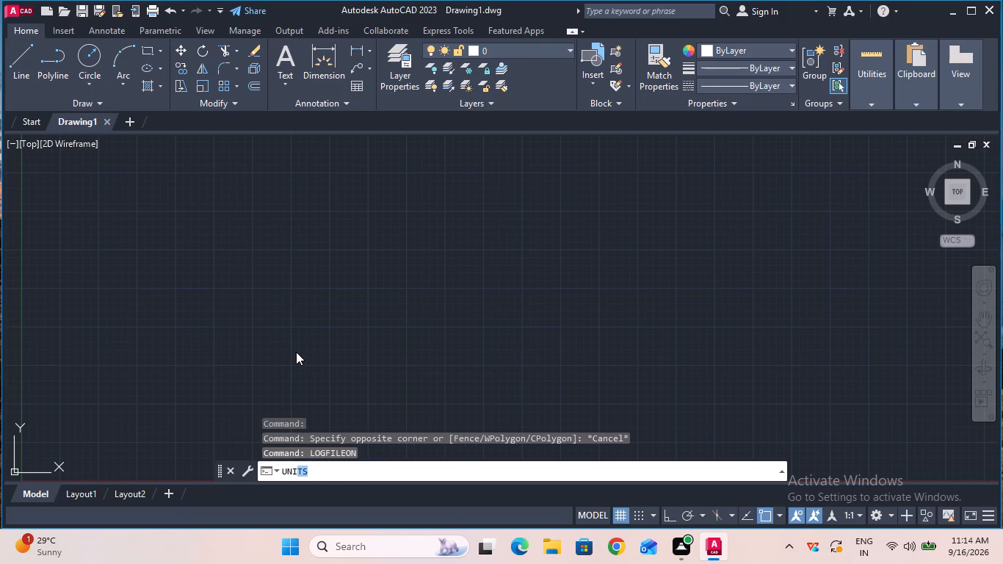
click(449, 200)
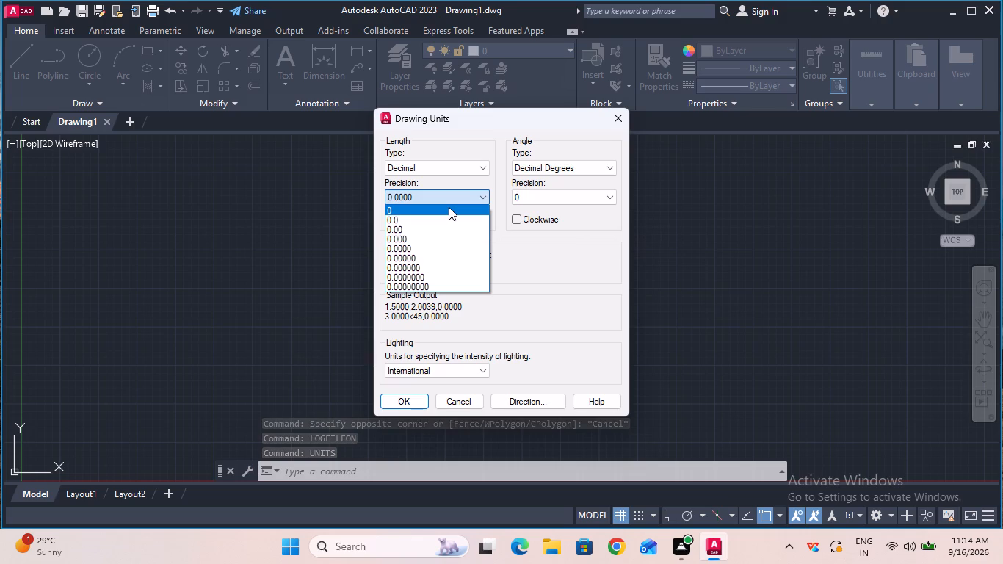
click(449, 207)
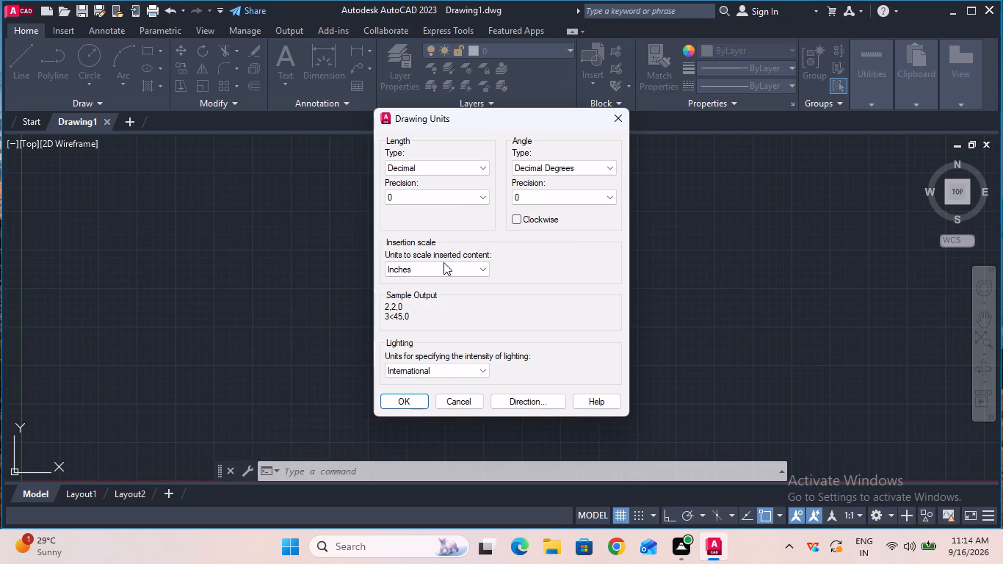
click(443, 267)
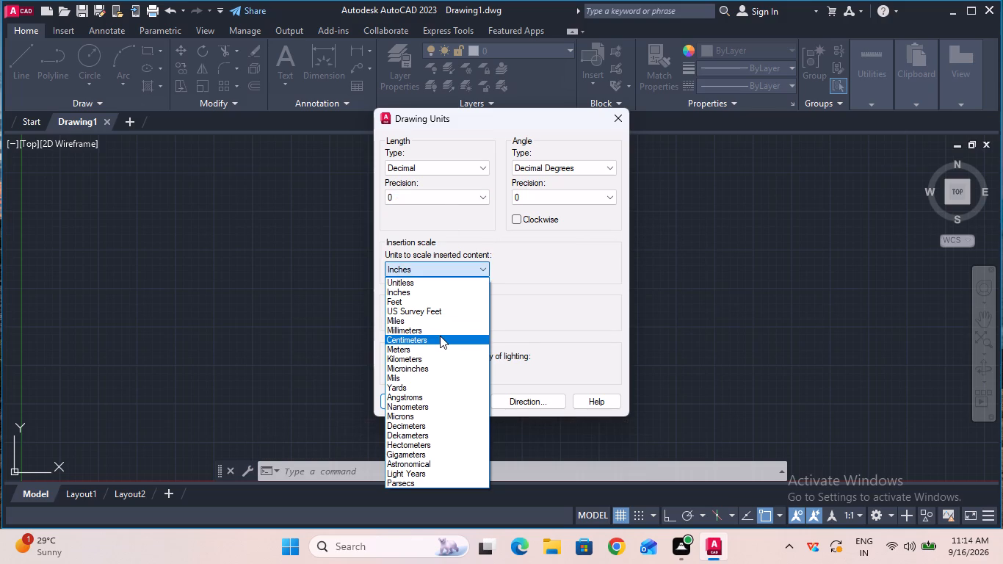
click(440, 334)
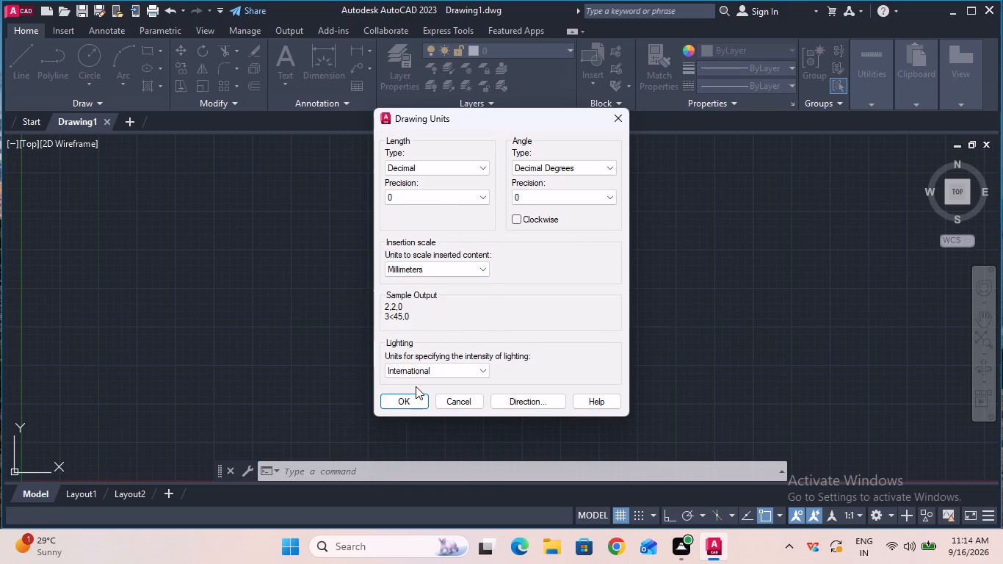
click(408, 408)
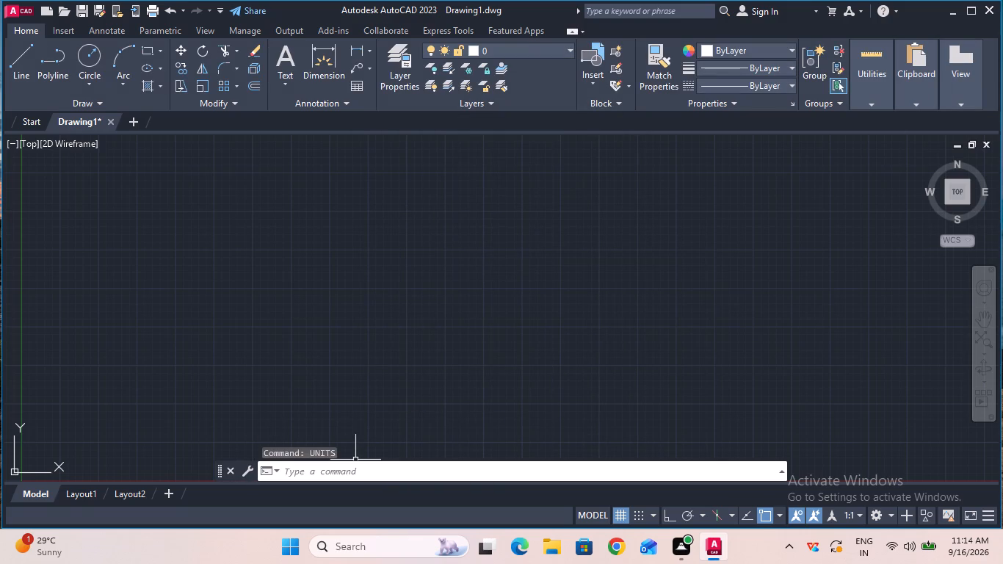
Modify the Standard dimension style so its primary linear units use a precision of 0.
click(351, 469)
key(d)
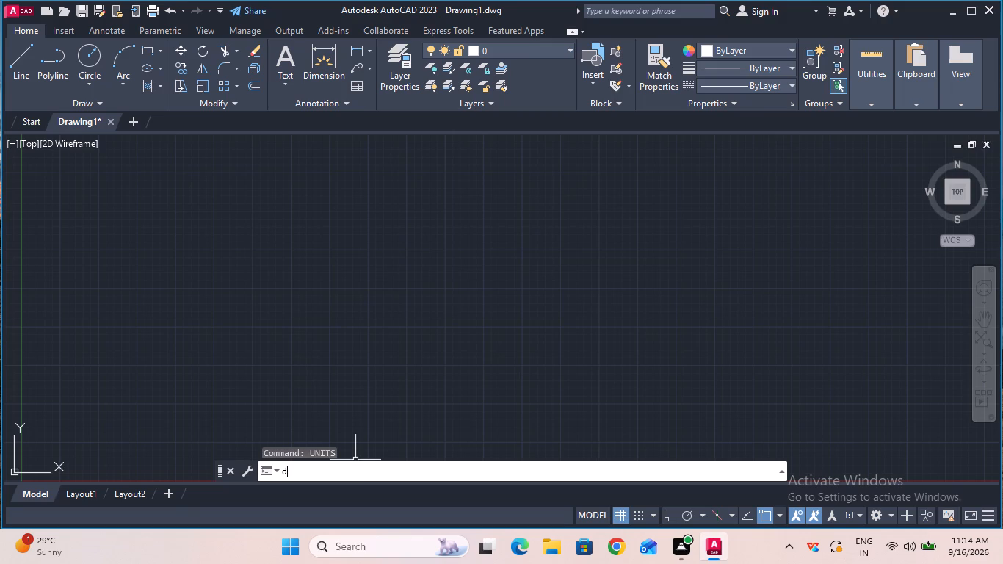
key(Return)
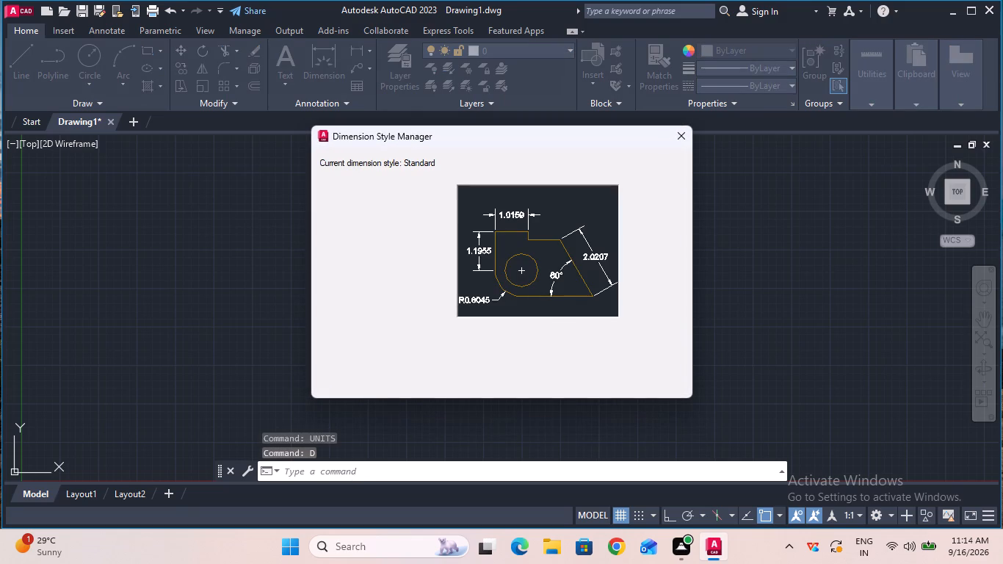
click(653, 235)
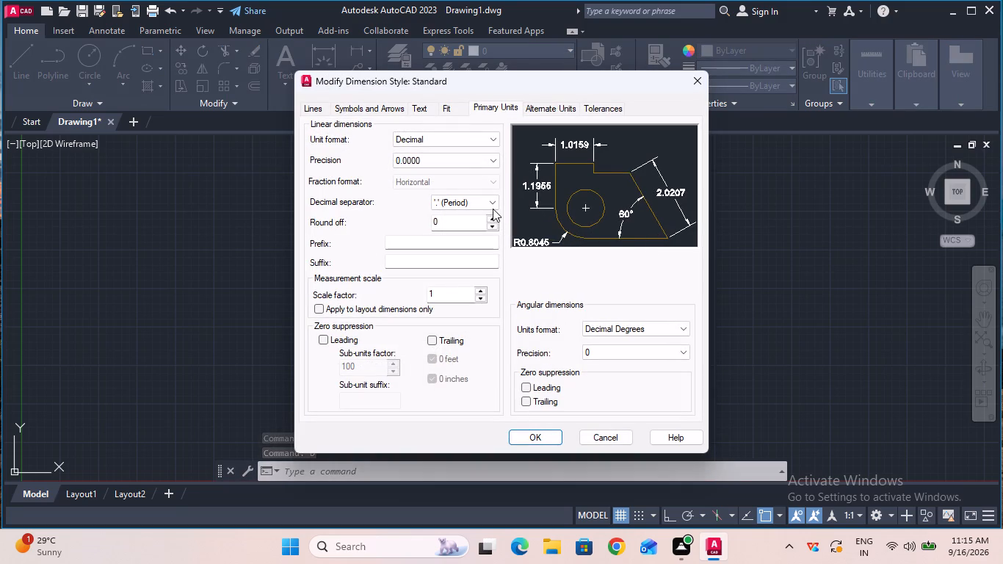
click(460, 162)
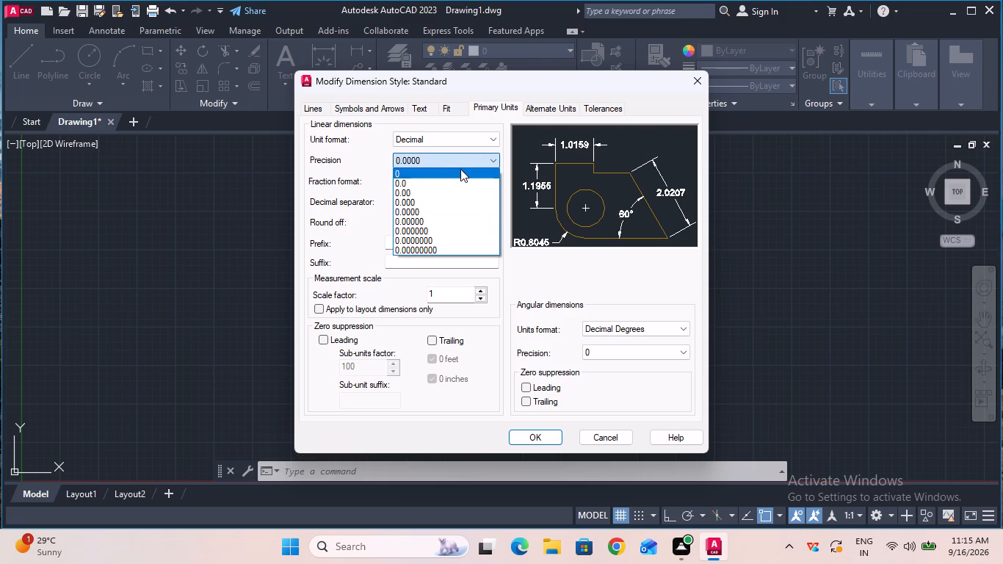
click(460, 171)
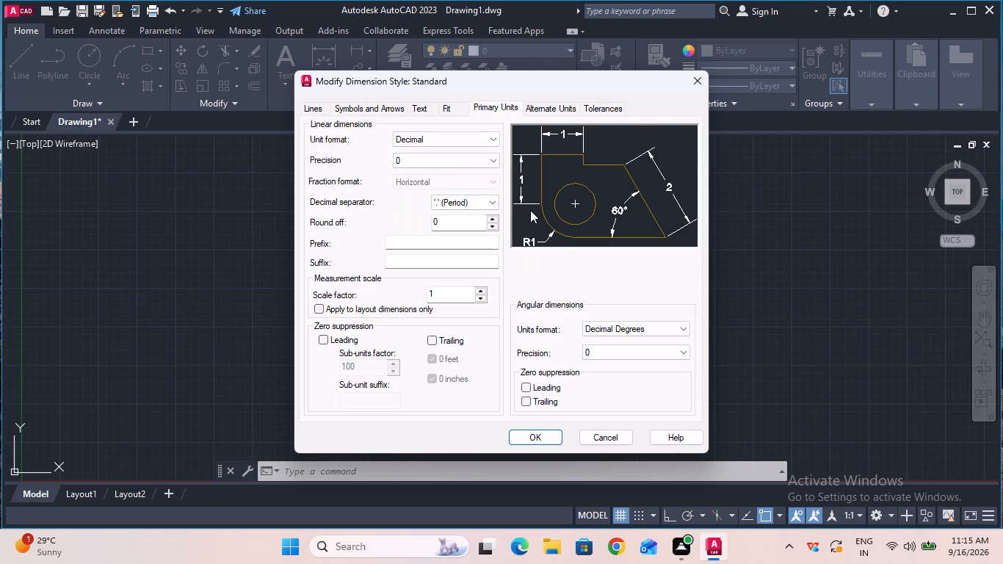
Give the Standard dimension style ISO standard text alignment and a text height of 6, and make it the current style.
click(423, 106)
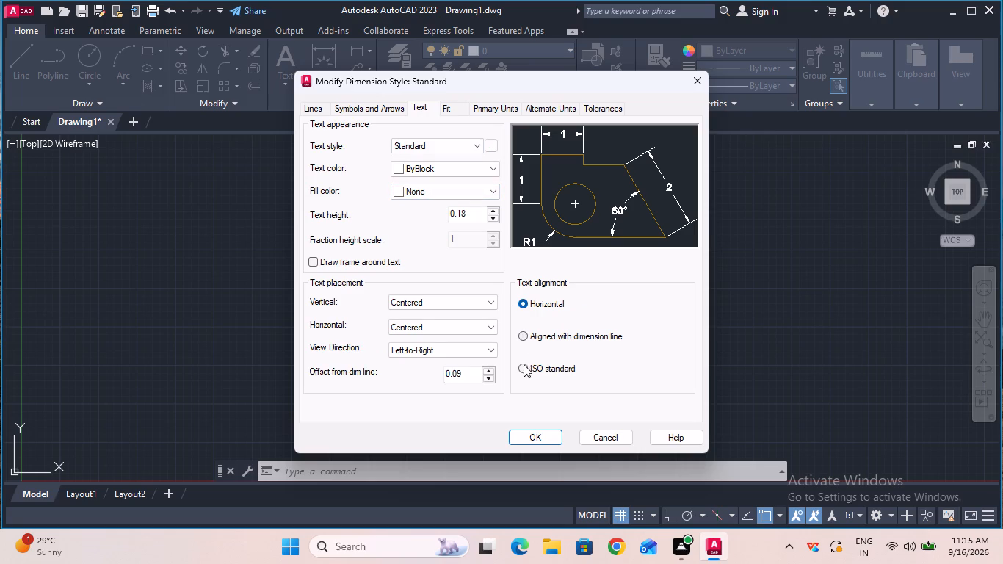
click(524, 366)
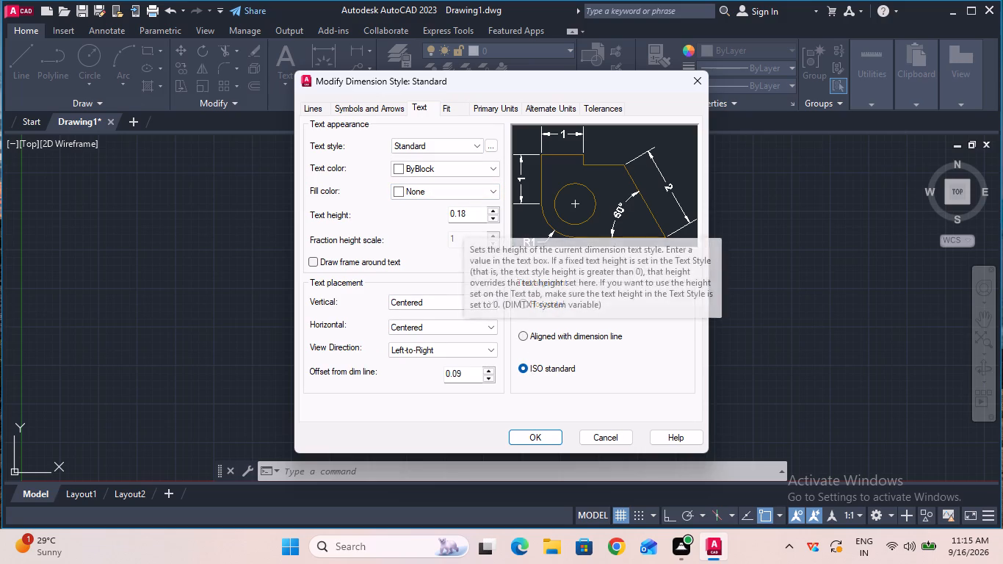
click(466, 213)
key(BackSpace)
key(BackSpace)
key(BackSpace)
key(BackSpace)
key(BackSpace)
key(BackSpace)
key(BackSpace)
key(BackSpace)
key(BackSpace)
key(BackSpace)
key(BackSpace)
key(BackSpace)
key(BackSpace)
key(BackSpace)
key(BackSpace)
key(BackSpace)
key(BackSpace)
key(BackSpace)
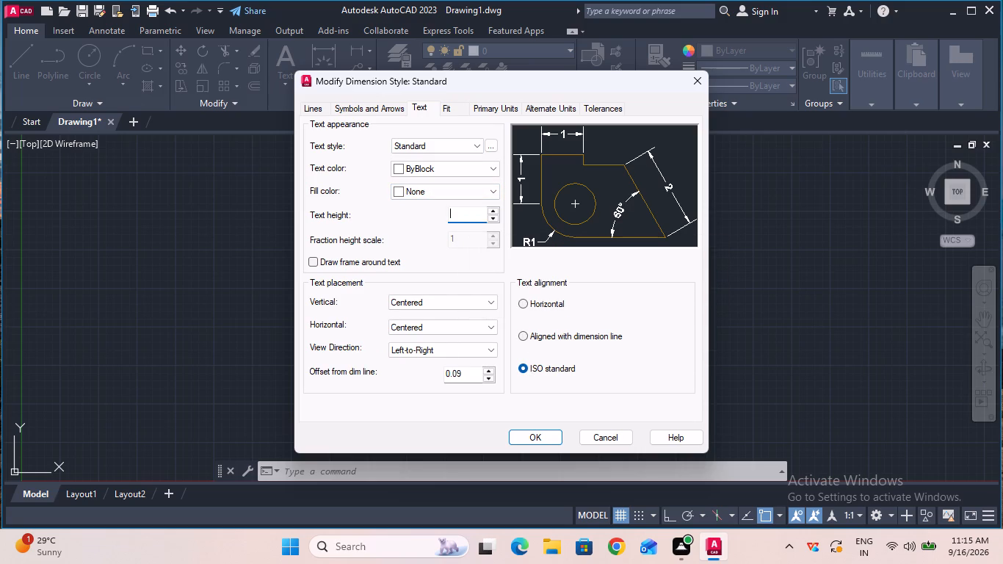
key(6)
click(535, 432)
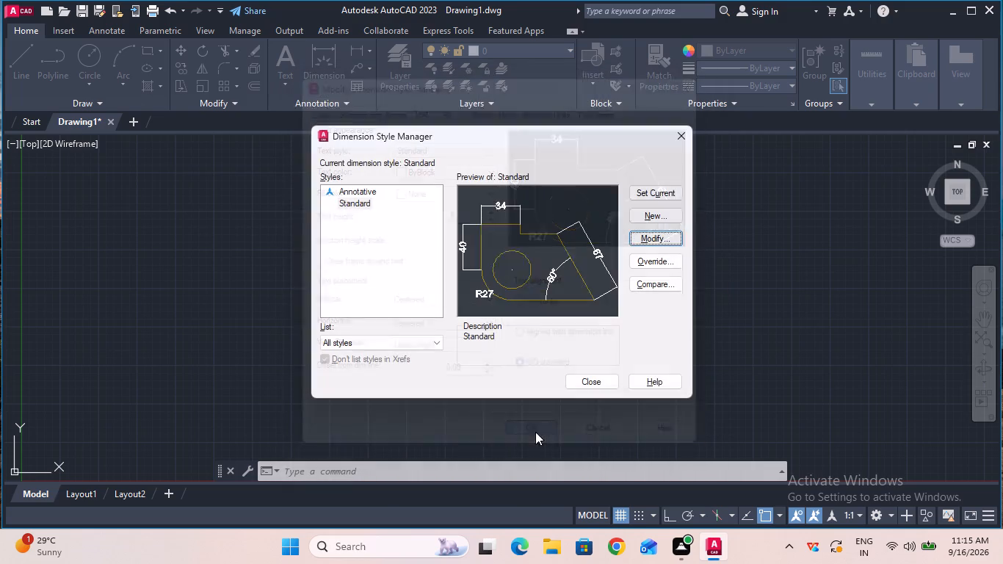
click(635, 199)
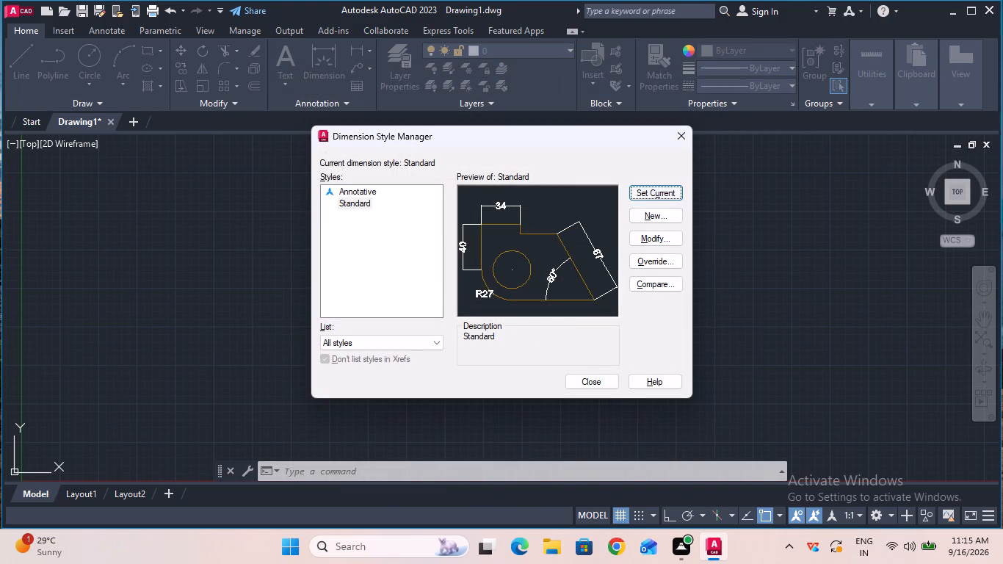
click(599, 386)
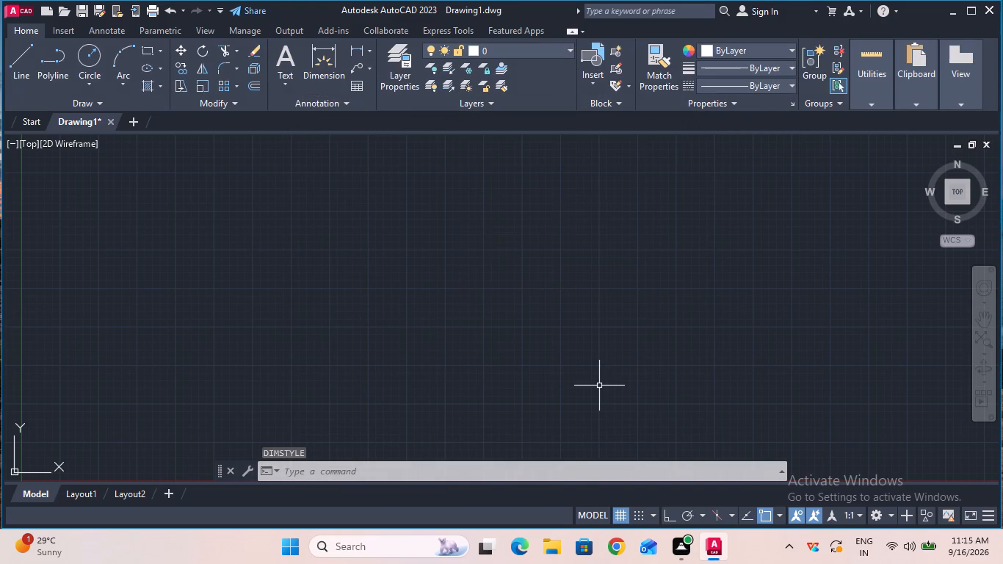
Set the model space limits from 0,0 to 100,100 and apply Zoom All.
click(367, 474)
text(lim)
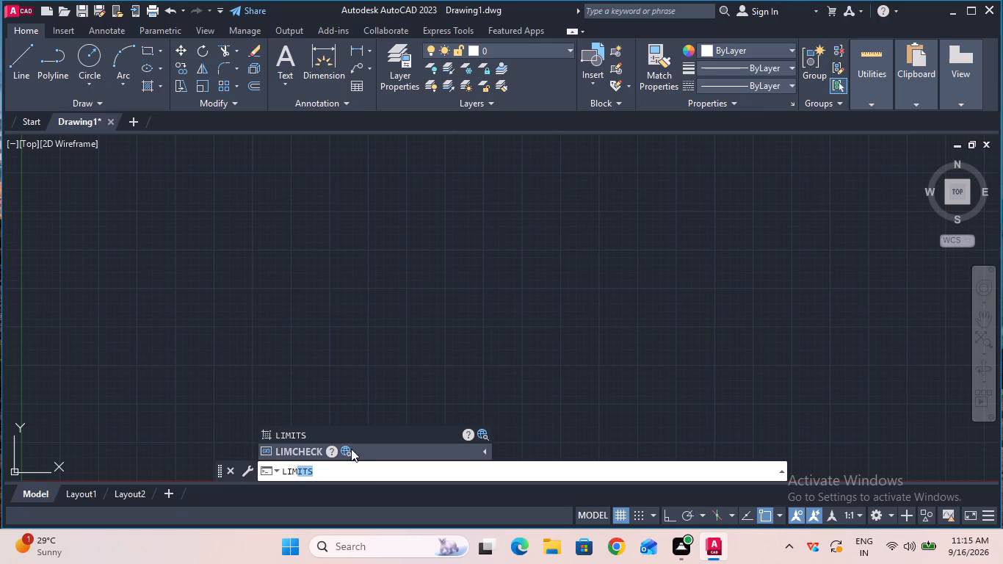
click(342, 434)
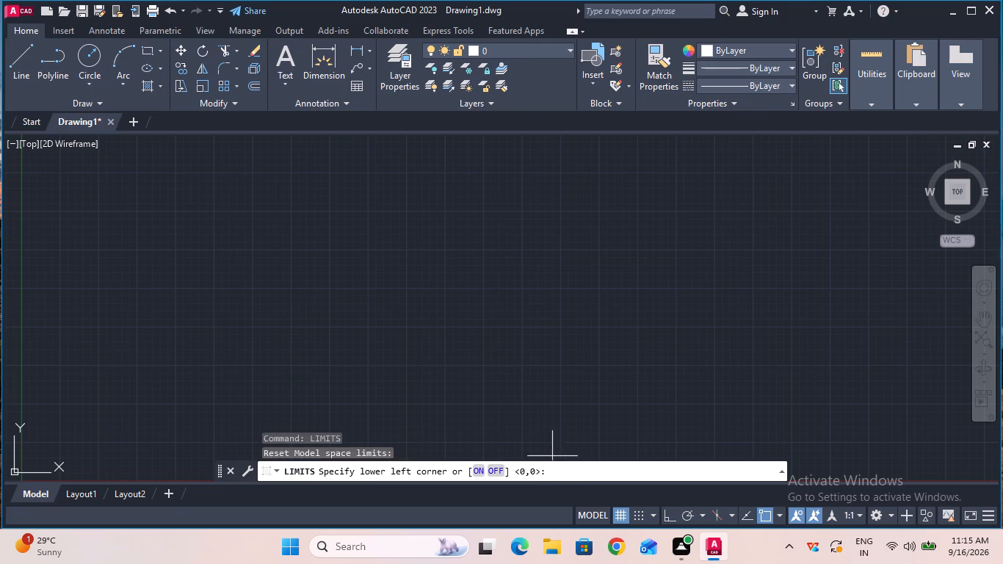
click(561, 466)
text(0,0)
key(Return)
text(100)
text(,100)
key(Return)
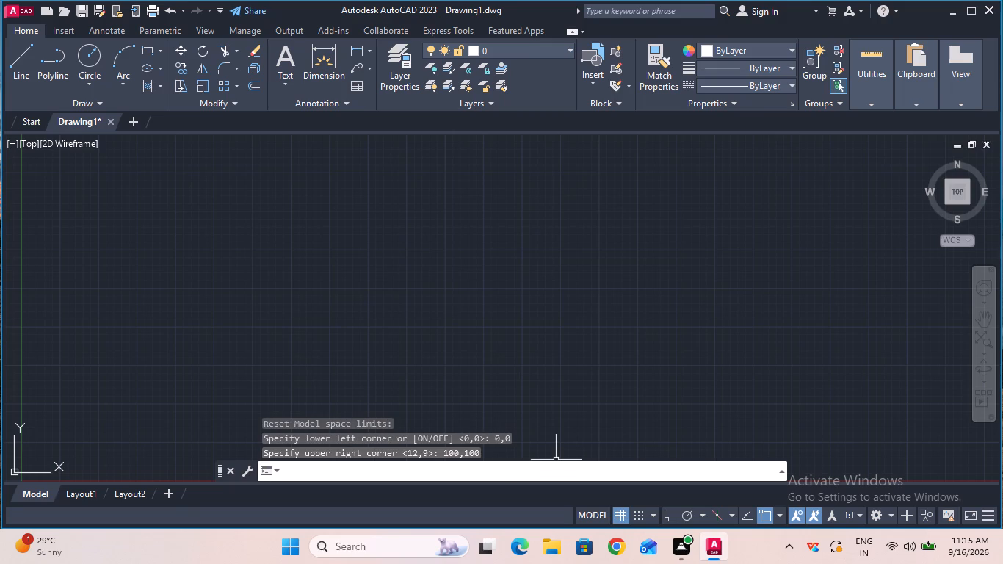
key(z)
key(Return)
key(a)
key(Return)
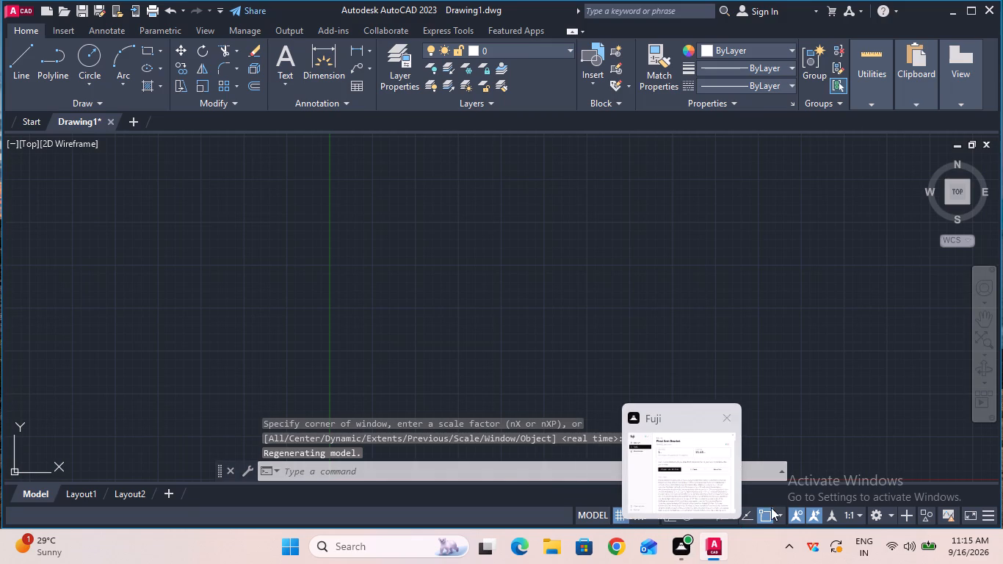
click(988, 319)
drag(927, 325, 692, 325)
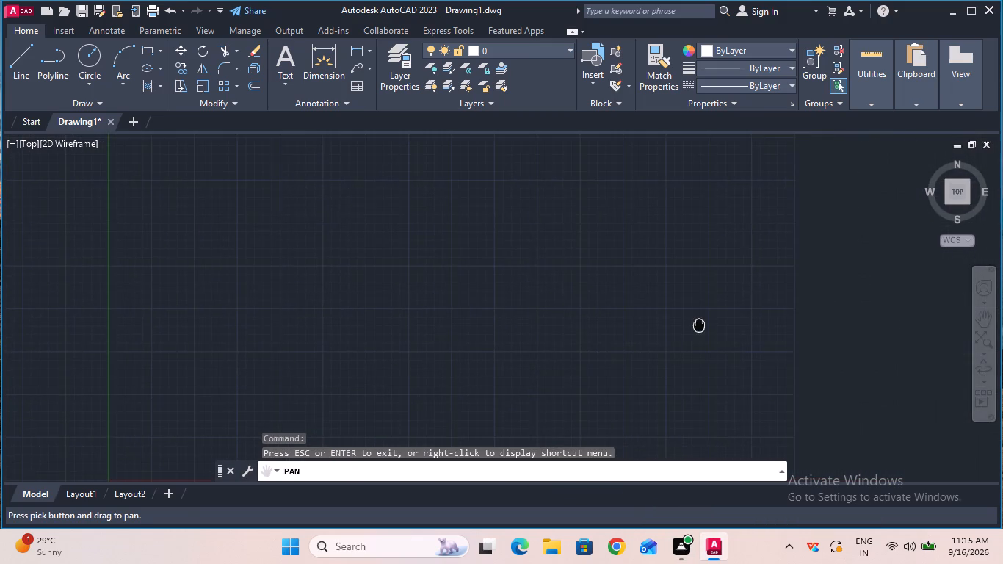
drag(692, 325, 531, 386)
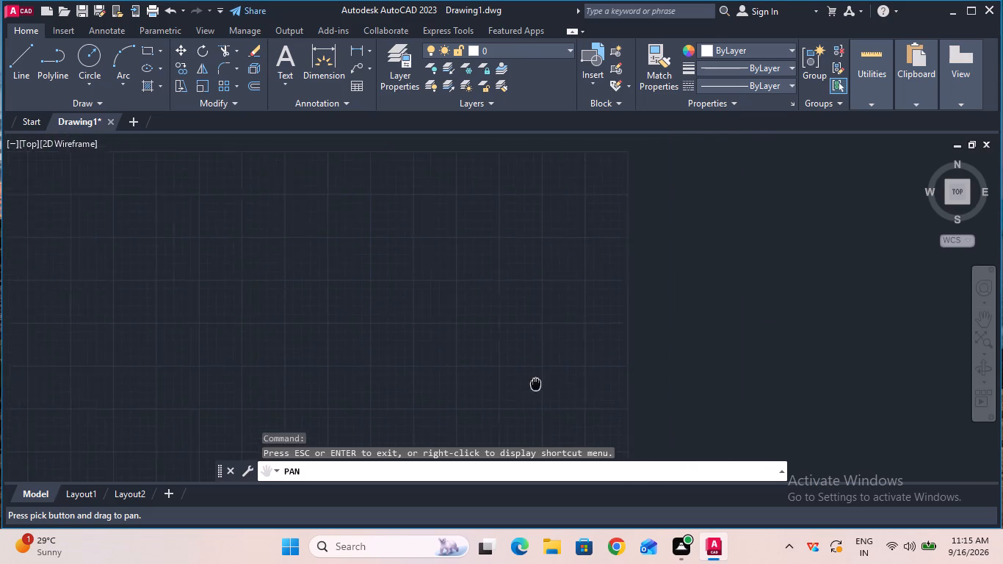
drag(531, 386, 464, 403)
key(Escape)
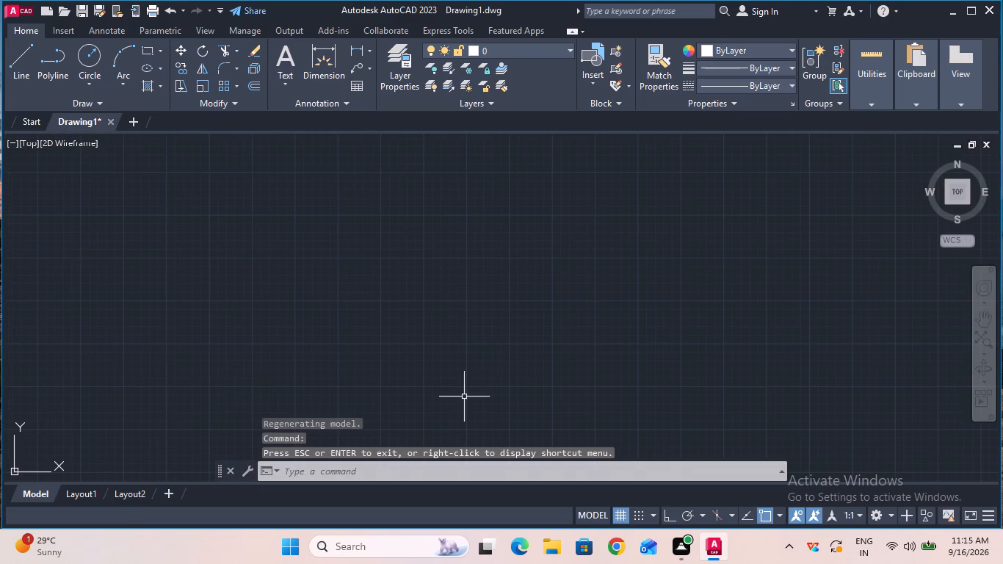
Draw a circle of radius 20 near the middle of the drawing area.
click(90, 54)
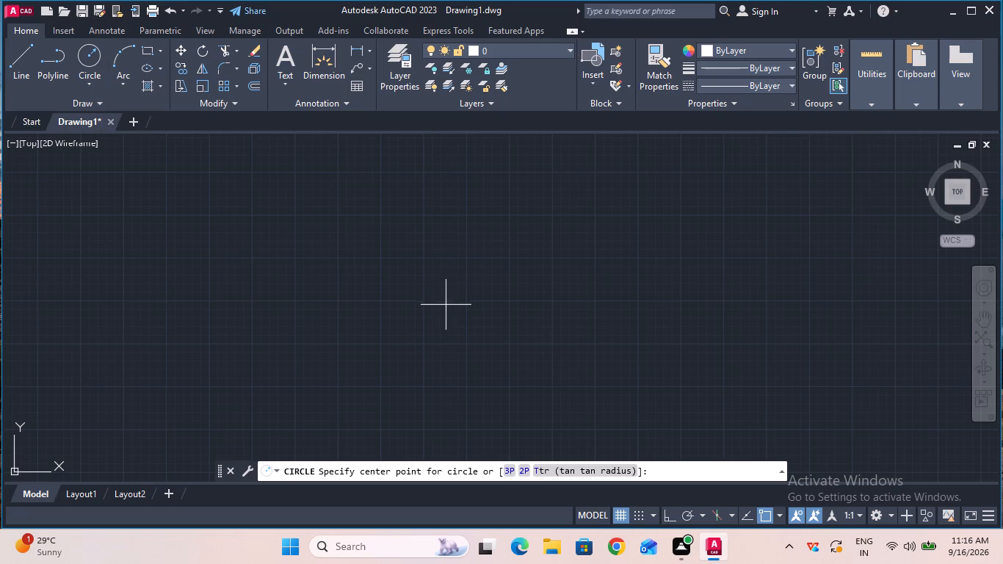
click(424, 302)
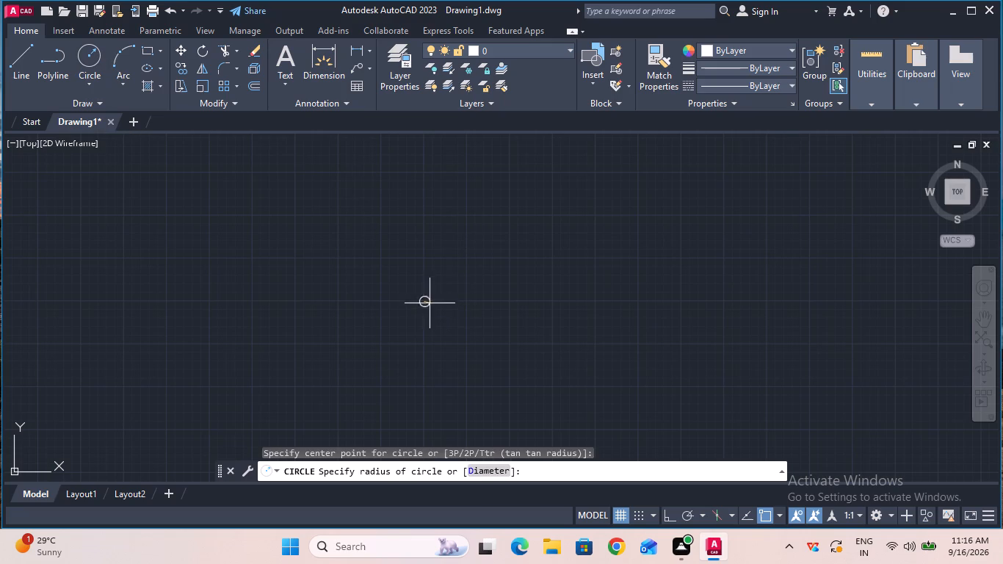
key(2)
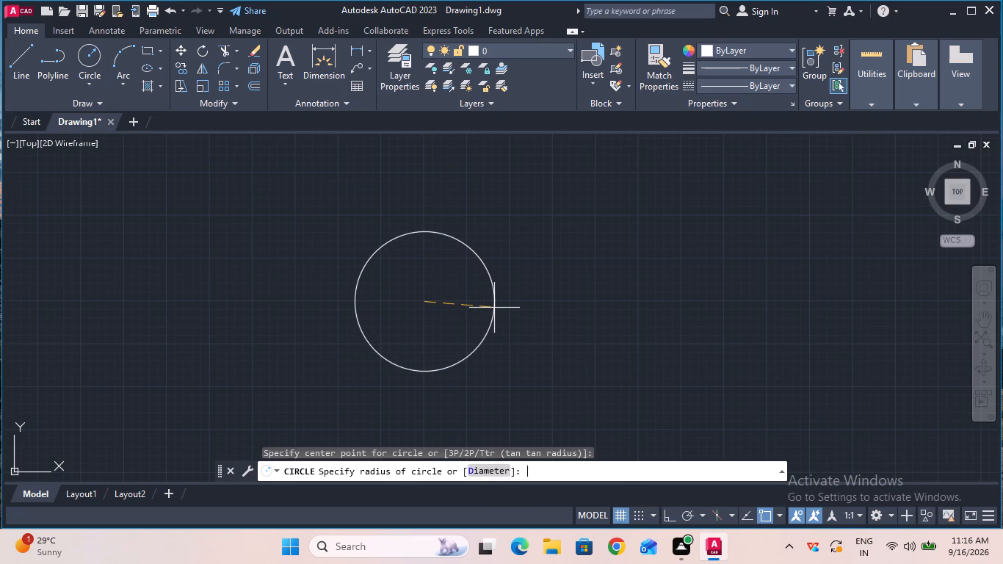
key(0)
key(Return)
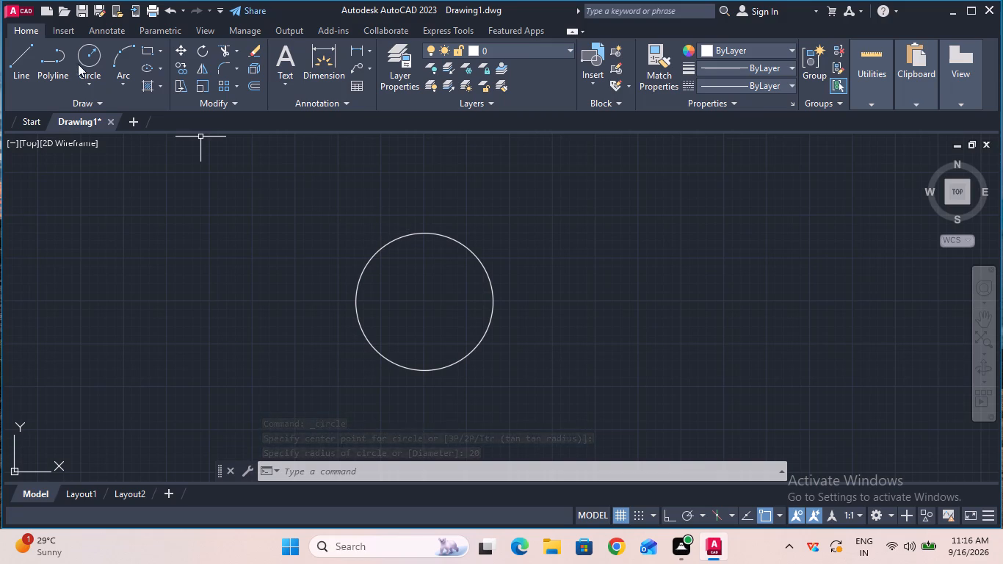
Draw a 31 mm diameter circle concentric with the radius-20 circle, using the Center, Diameter method.
click(88, 86)
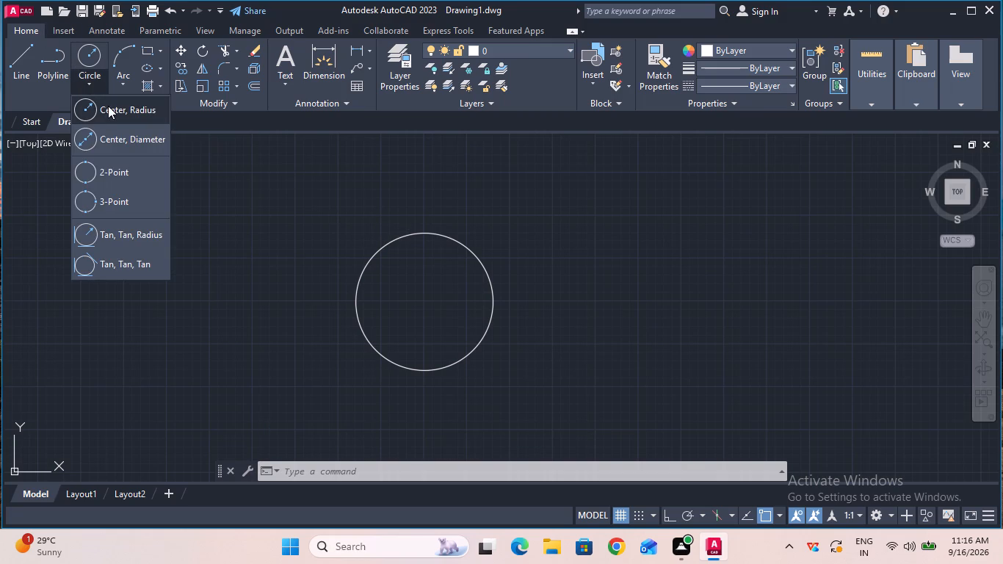
click(117, 131)
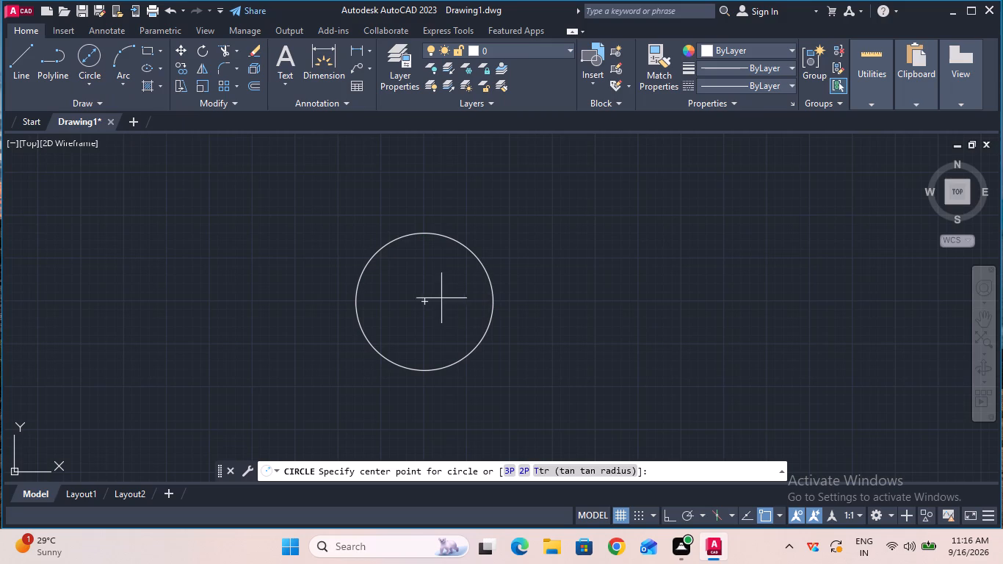
click(423, 303)
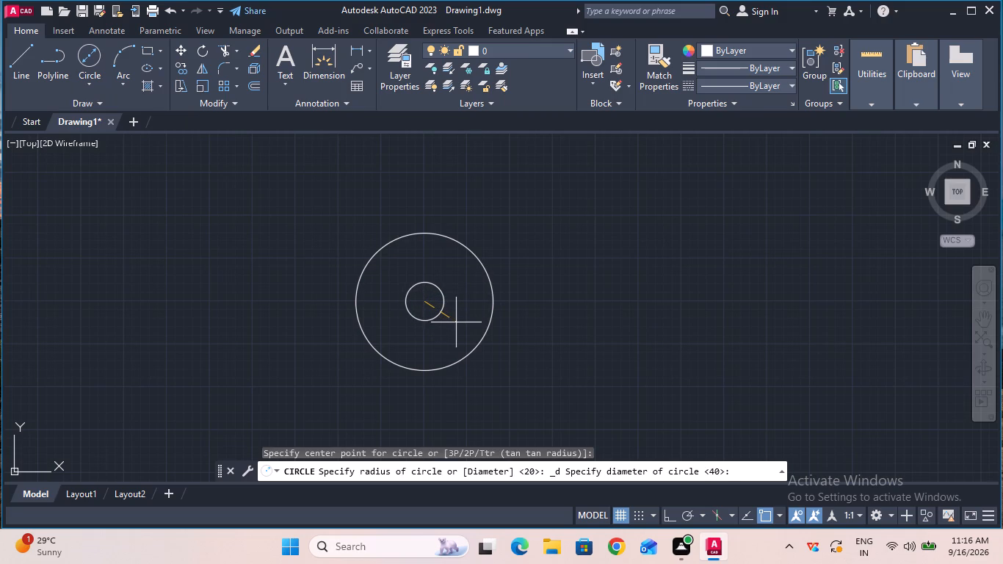
text(31)
key(Return)
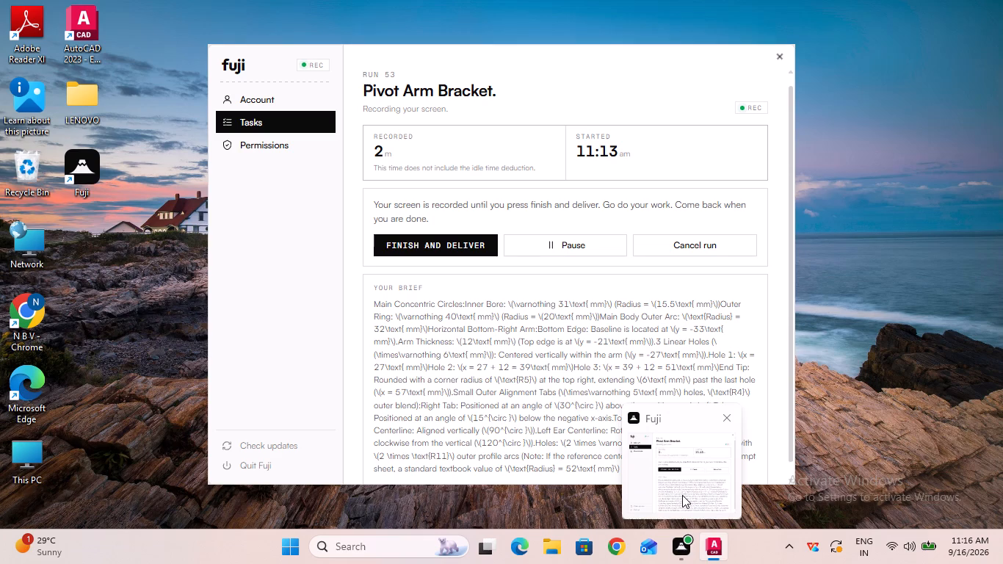
click(732, 552)
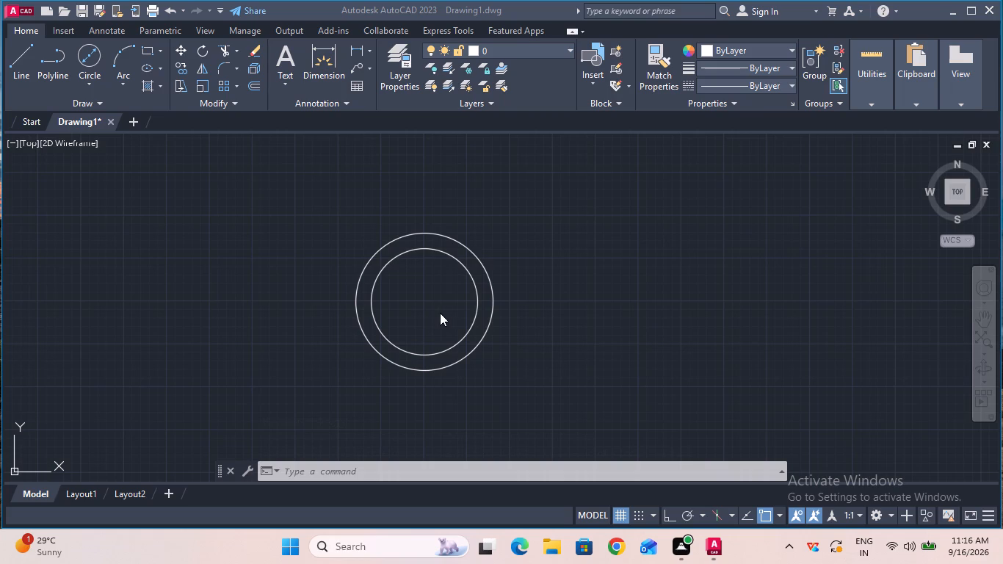
Load the CENTER linetype from acad.lin into the drawing.
click(770, 87)
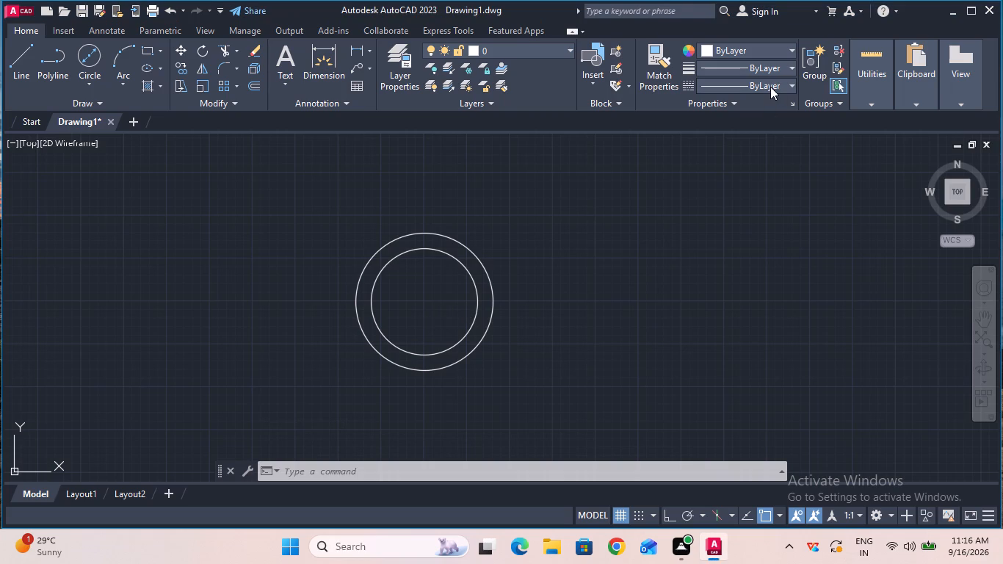
click(770, 87)
double_click(754, 153)
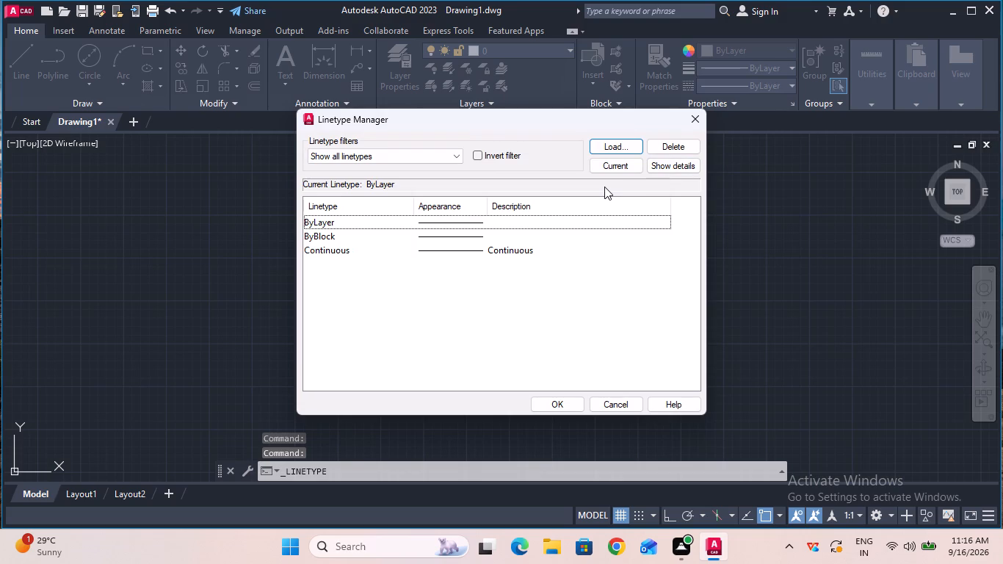
click(626, 149)
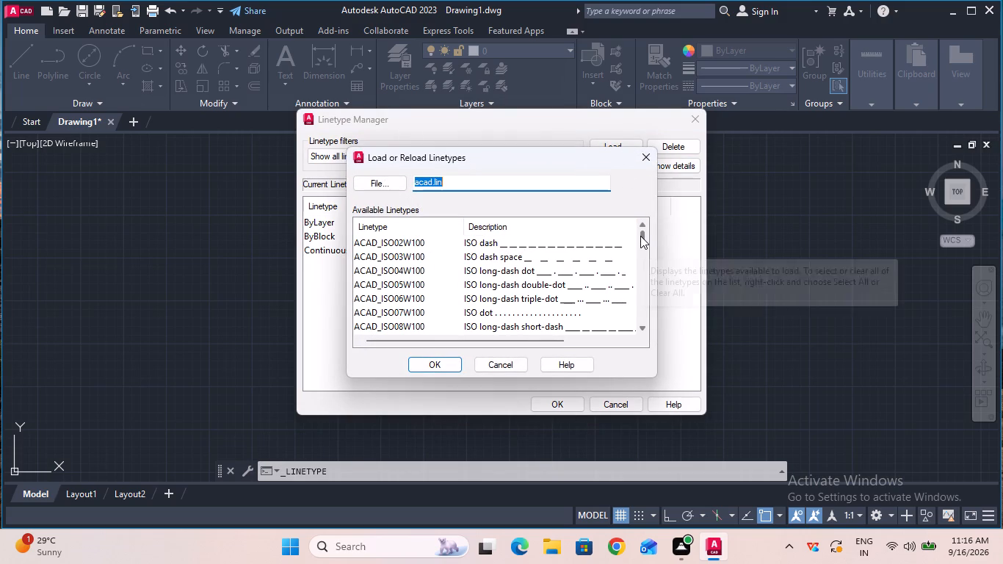
drag(640, 236, 640, 264)
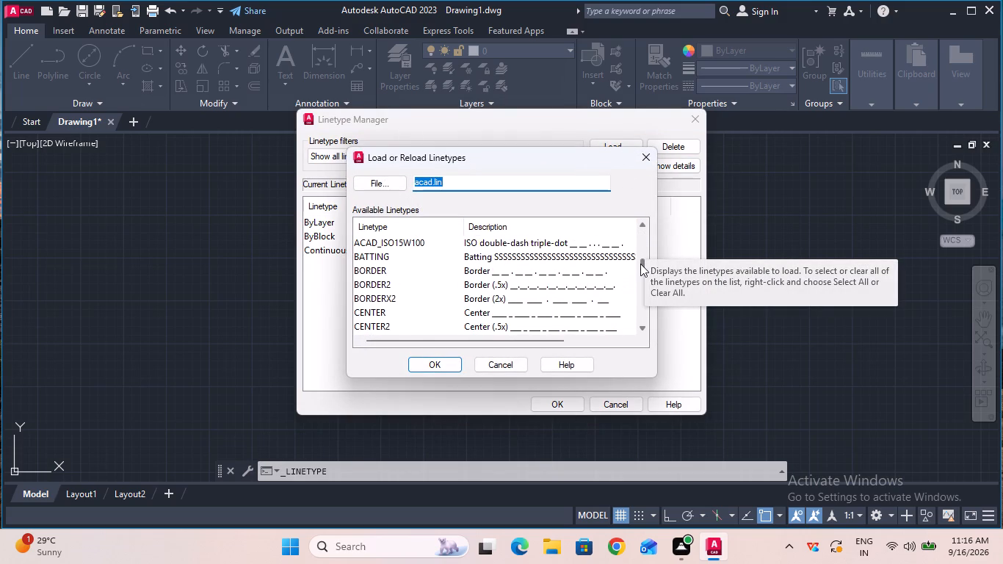
drag(640, 264, 640, 268)
click(577, 274)
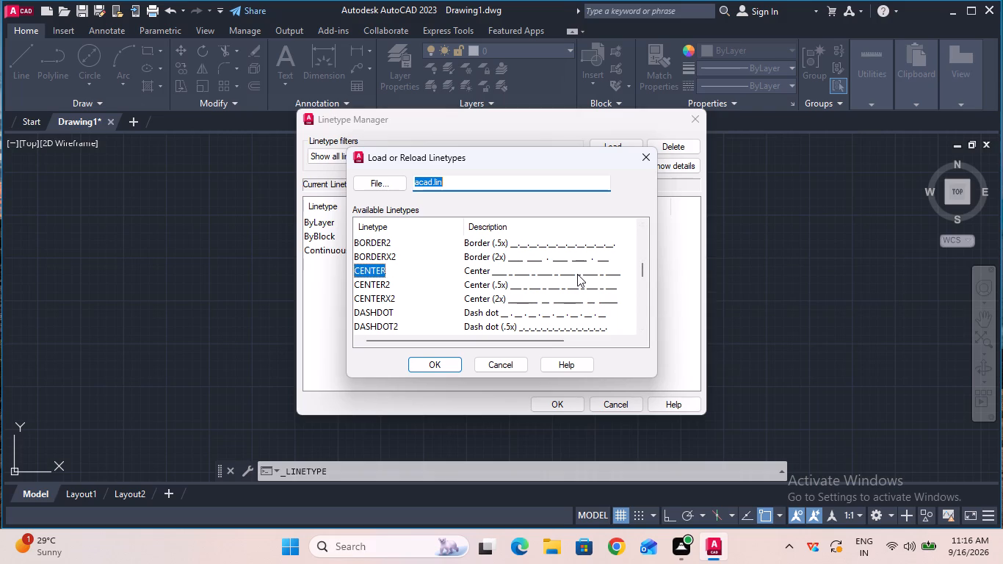
click(450, 365)
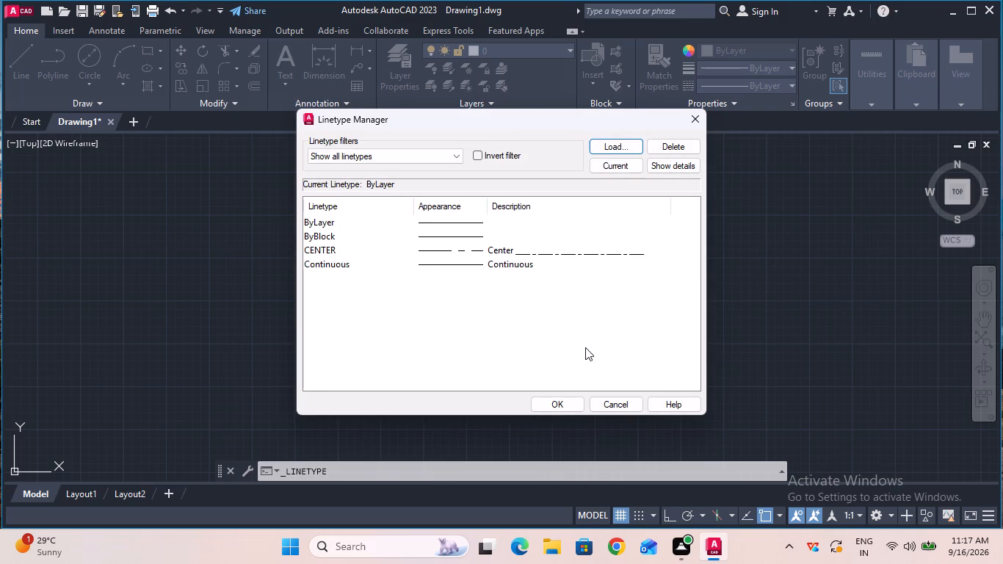
click(561, 408)
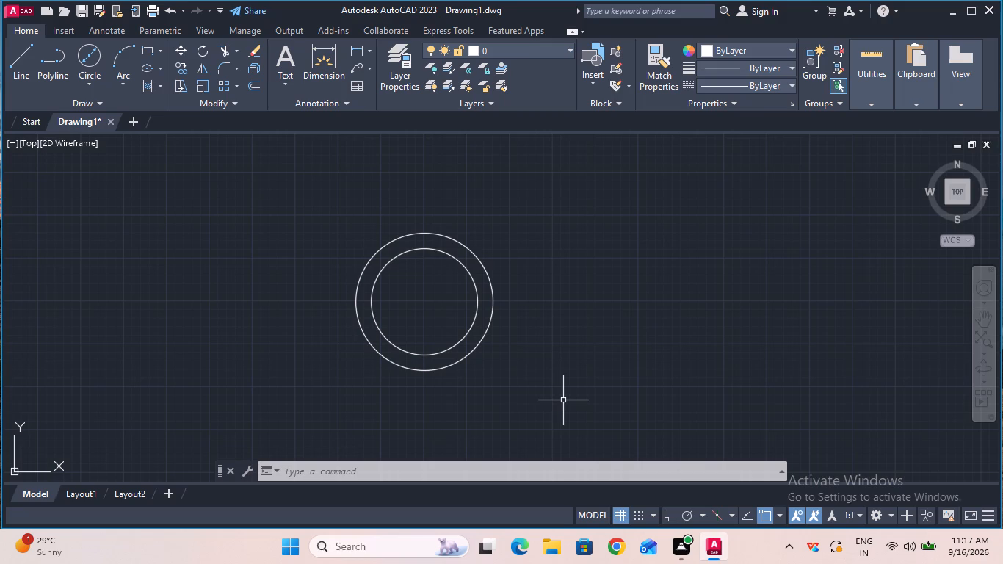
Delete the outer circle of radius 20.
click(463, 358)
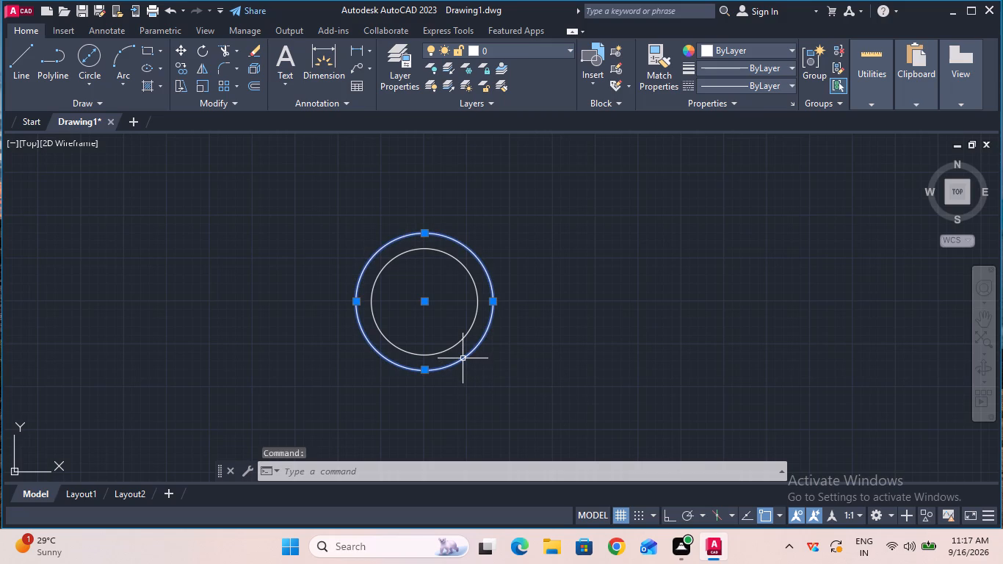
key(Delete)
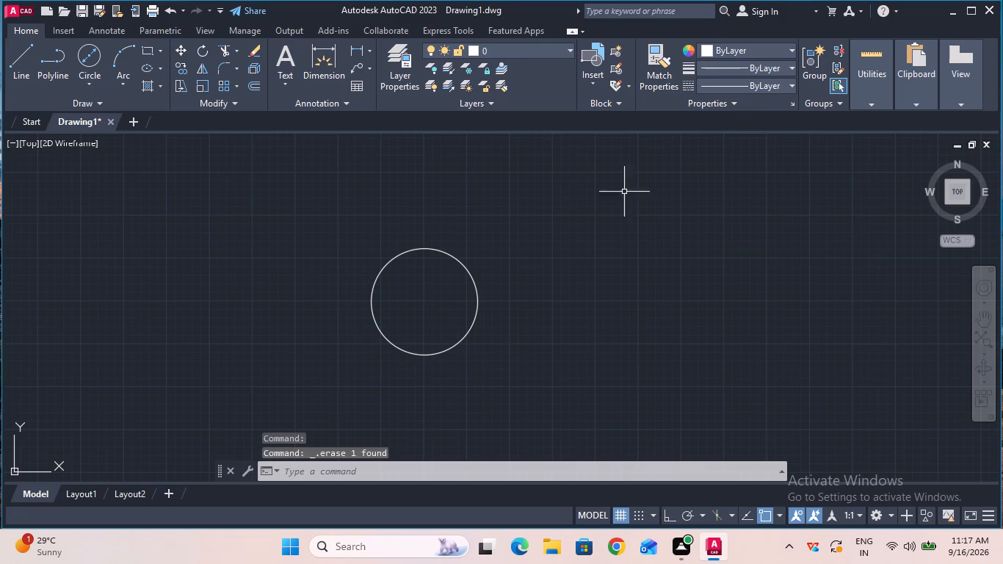
Set CENTER as the current linetype.
double_click(777, 83)
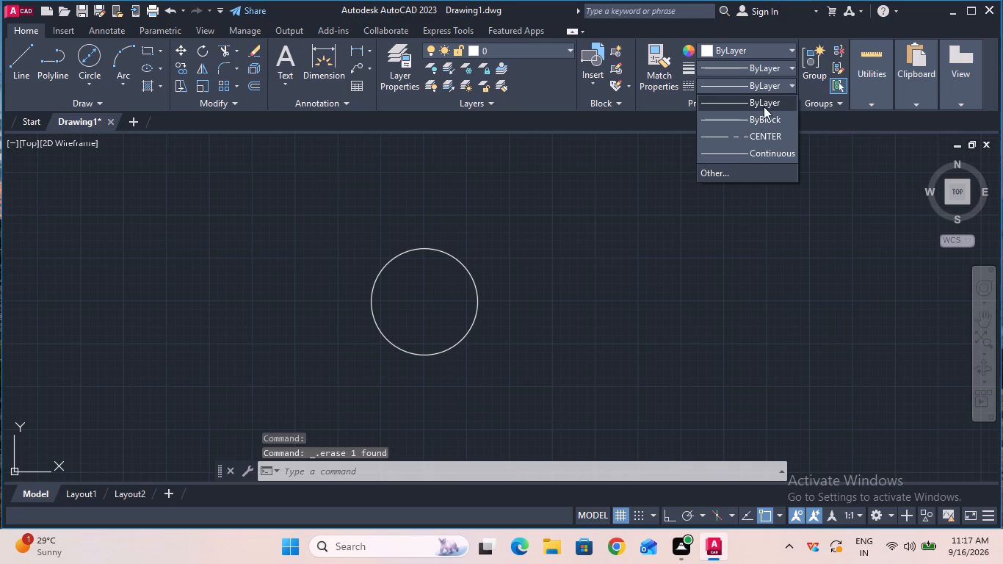
click(757, 130)
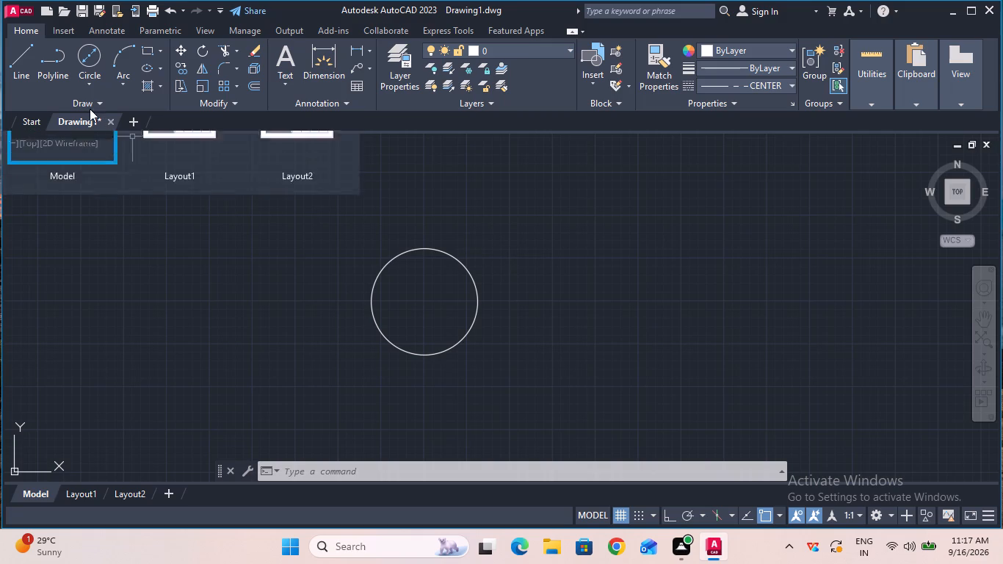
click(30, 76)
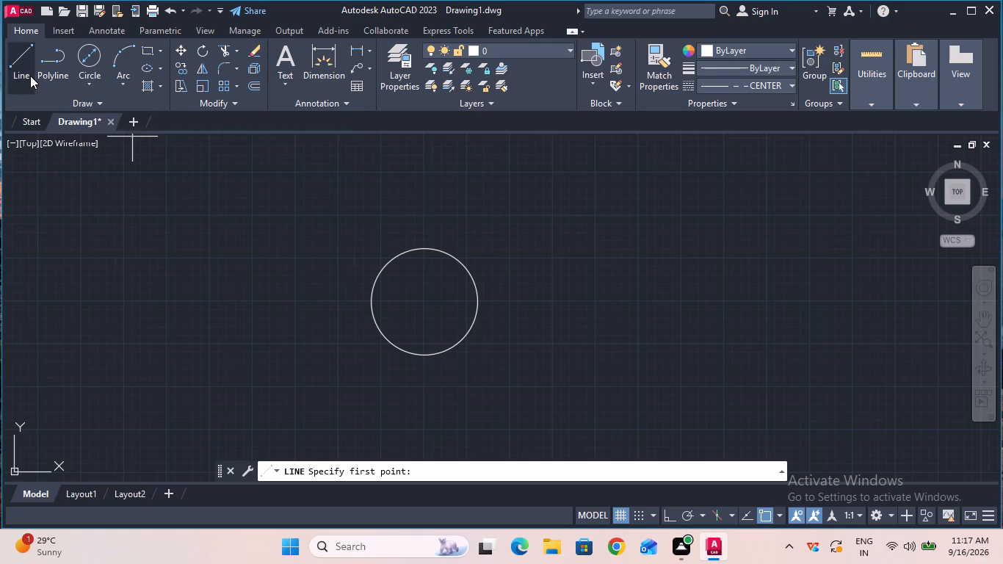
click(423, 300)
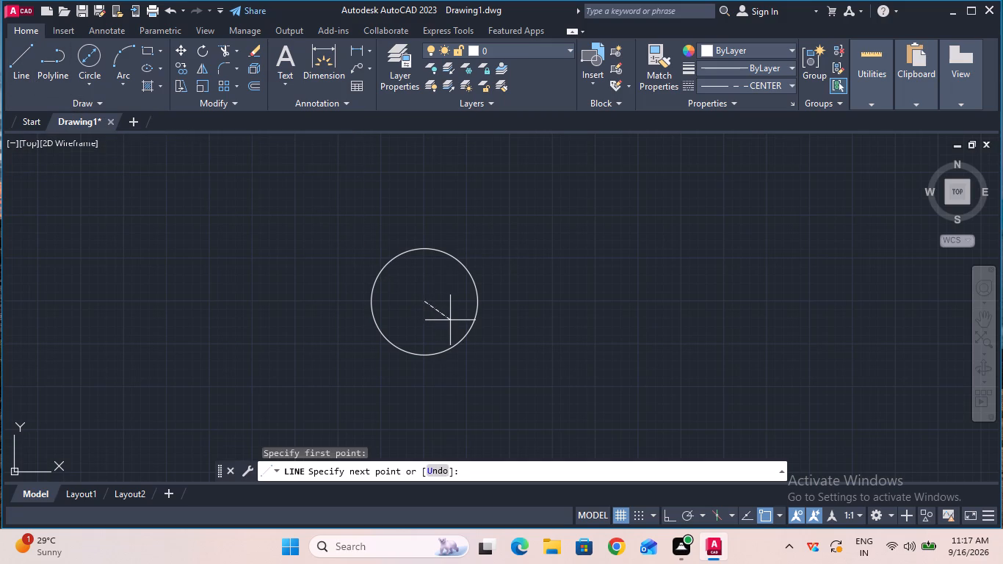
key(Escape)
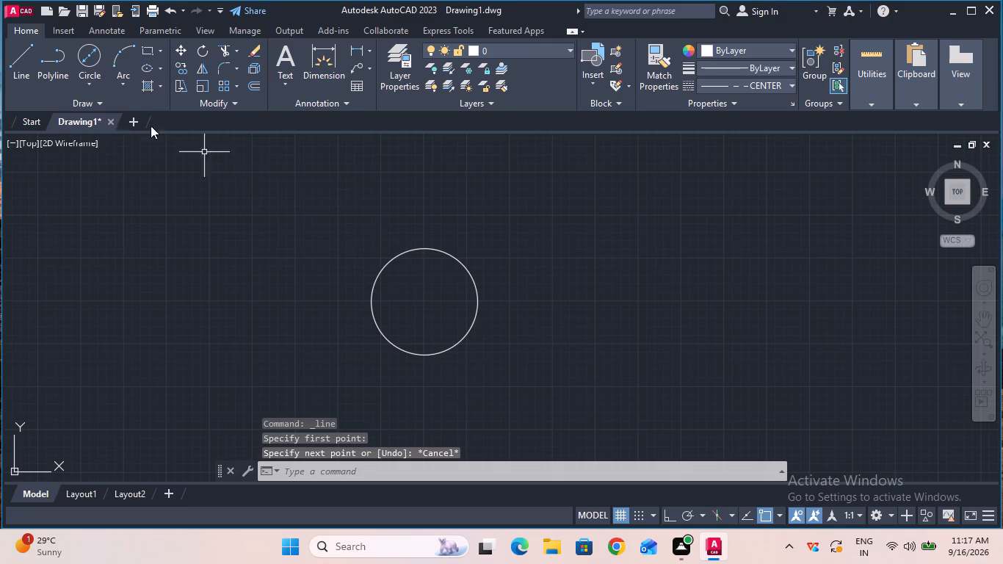
Draw a 40 mm diameter circle in the CENTER linetype, concentric with the 31 mm circle.
click(89, 69)
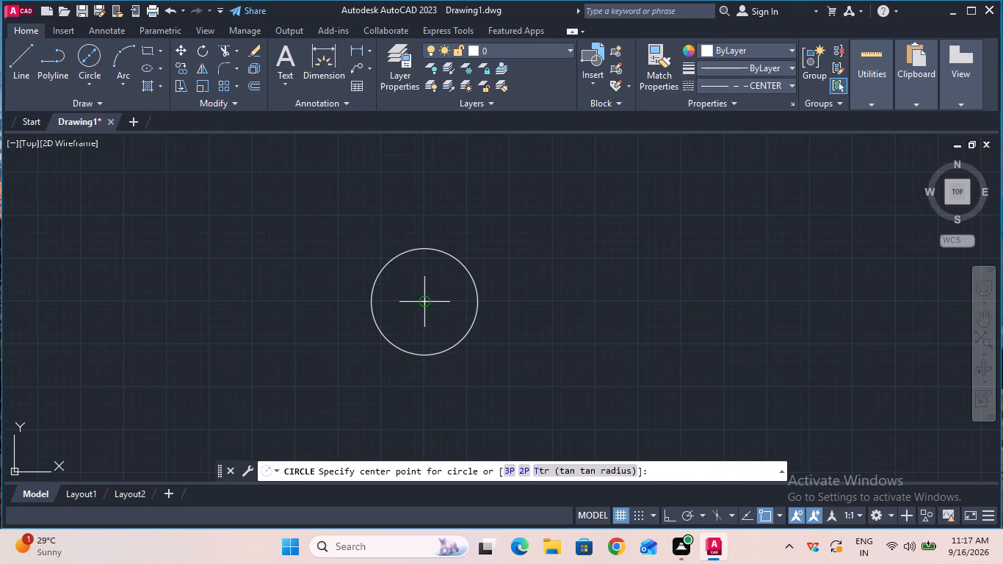
click(424, 298)
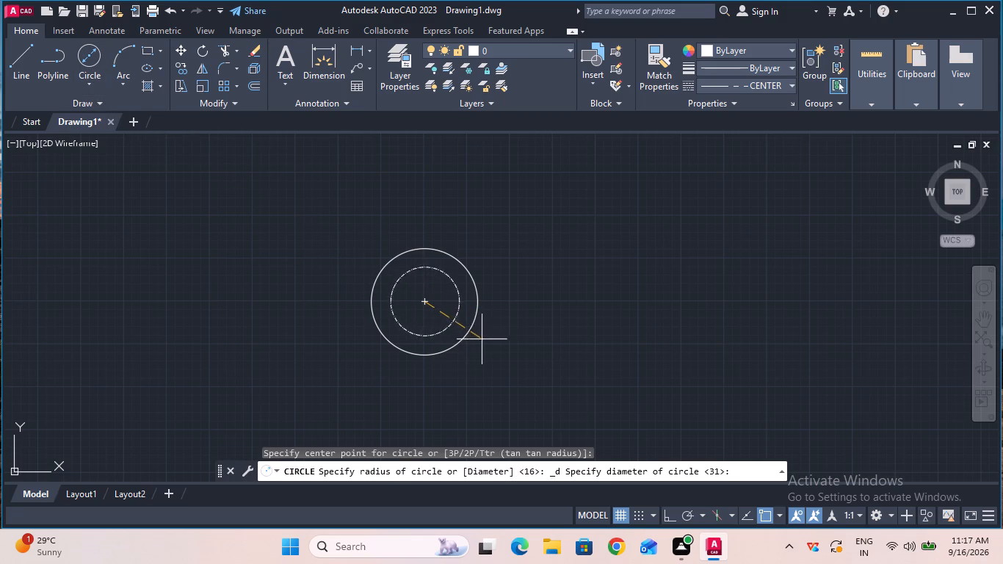
key(4)
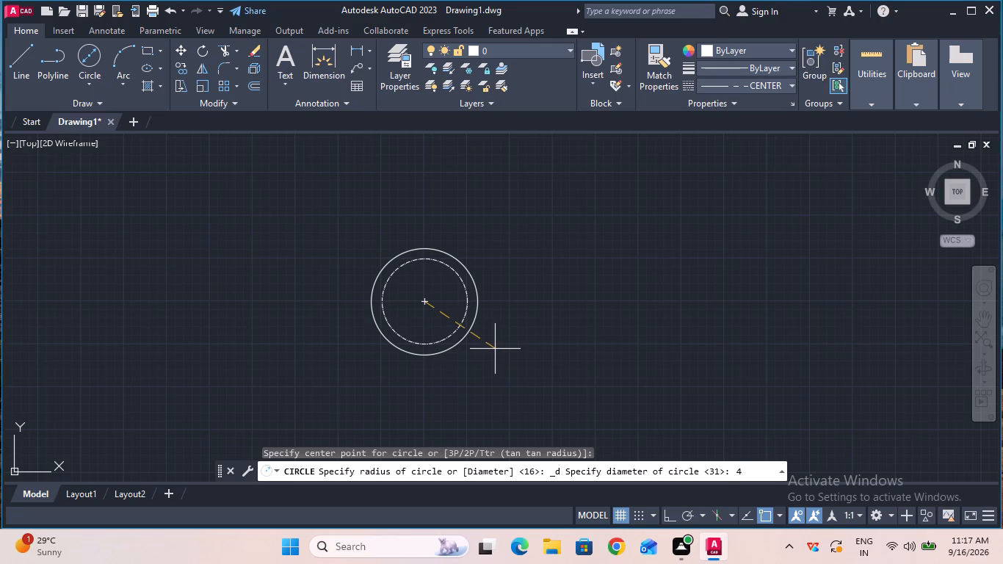
key(0)
key(Return)
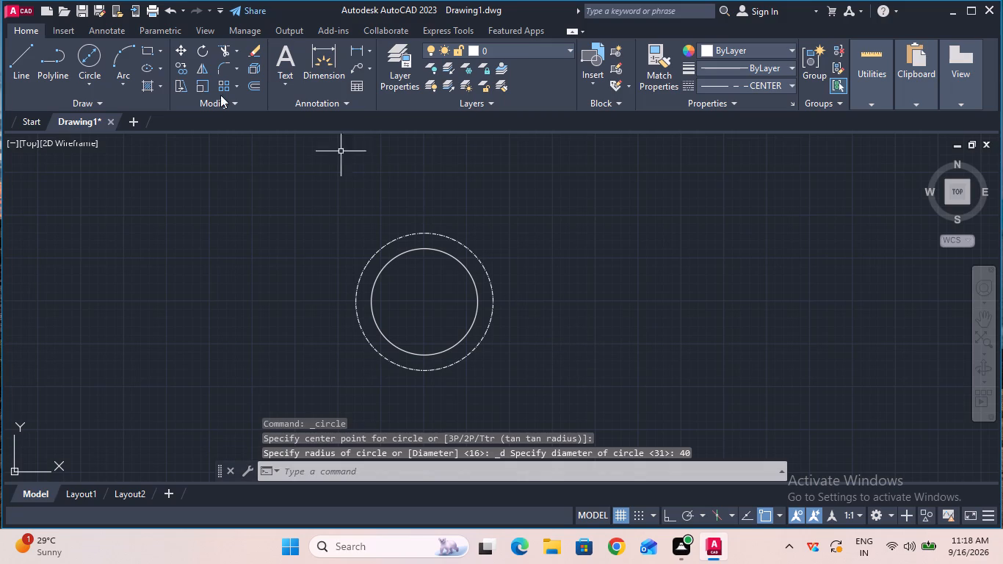
Draw vertical and horizontal centerlines across the 40 mm circle, each running between opposite quadrant points.
click(19, 48)
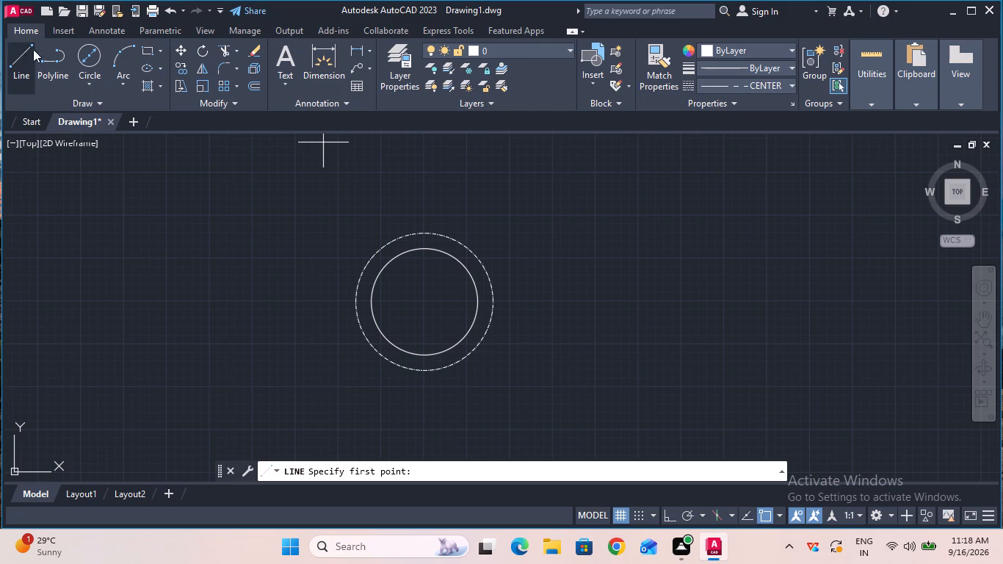
click(425, 234)
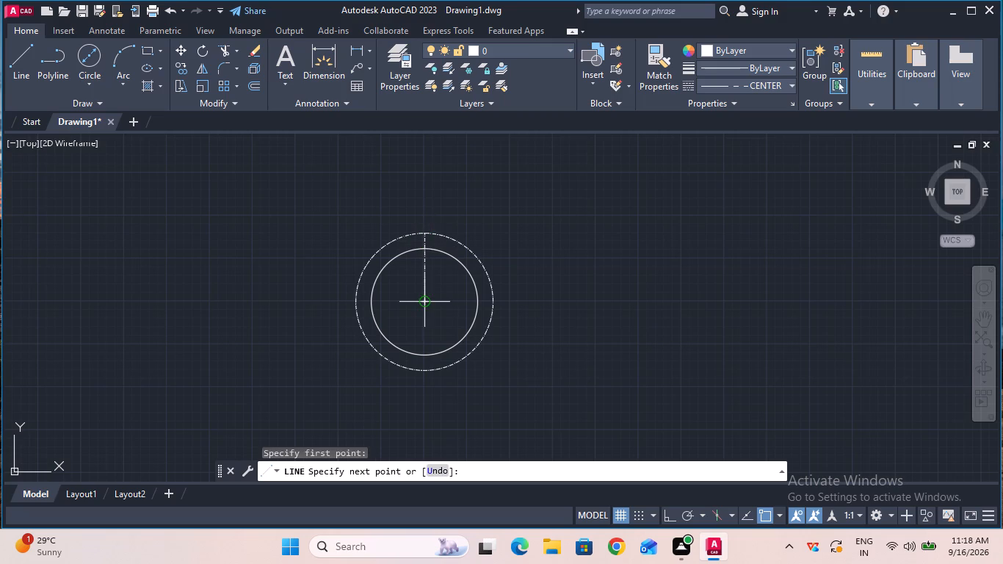
click(421, 372)
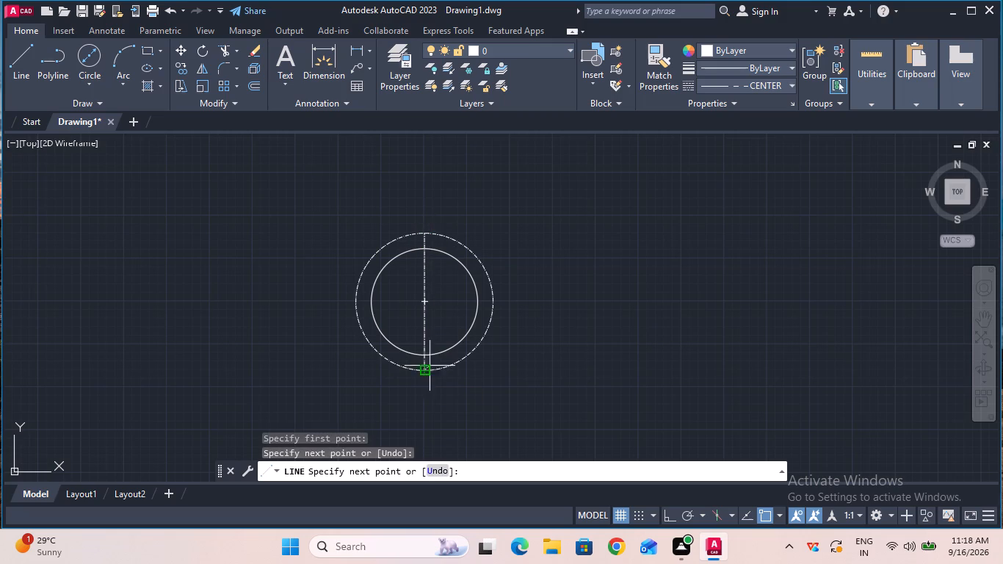
key(Escape)
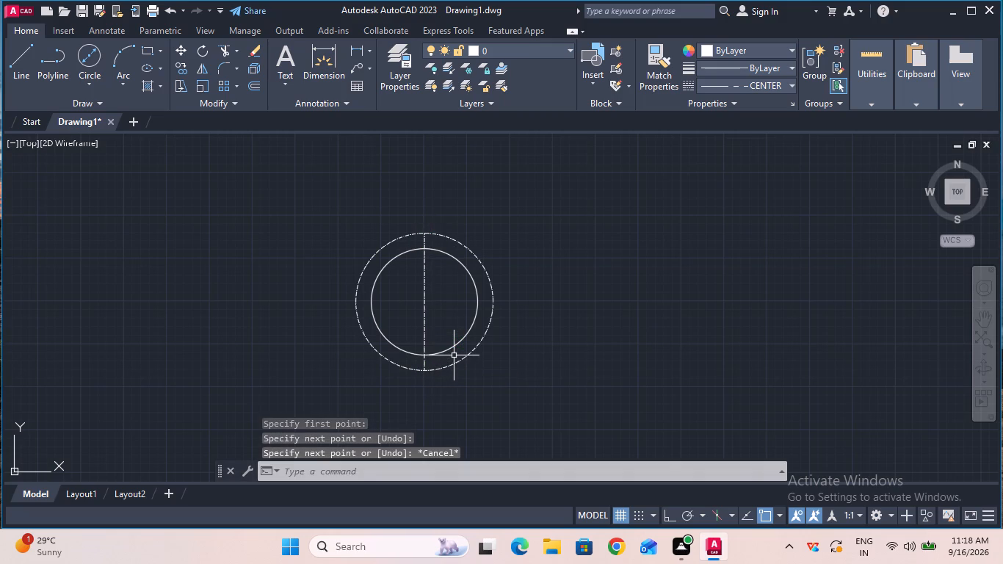
click(21, 82)
click(361, 303)
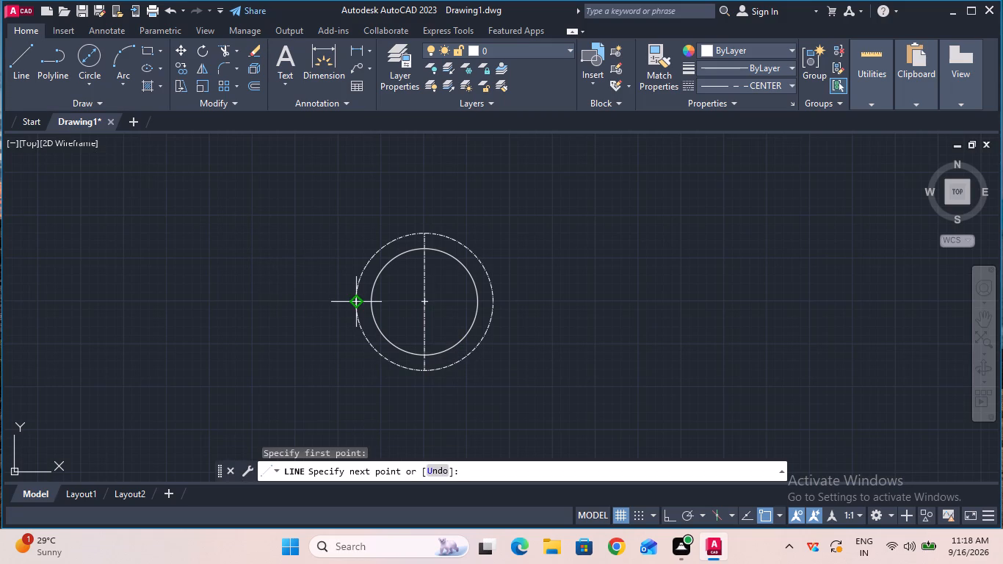
click(490, 303)
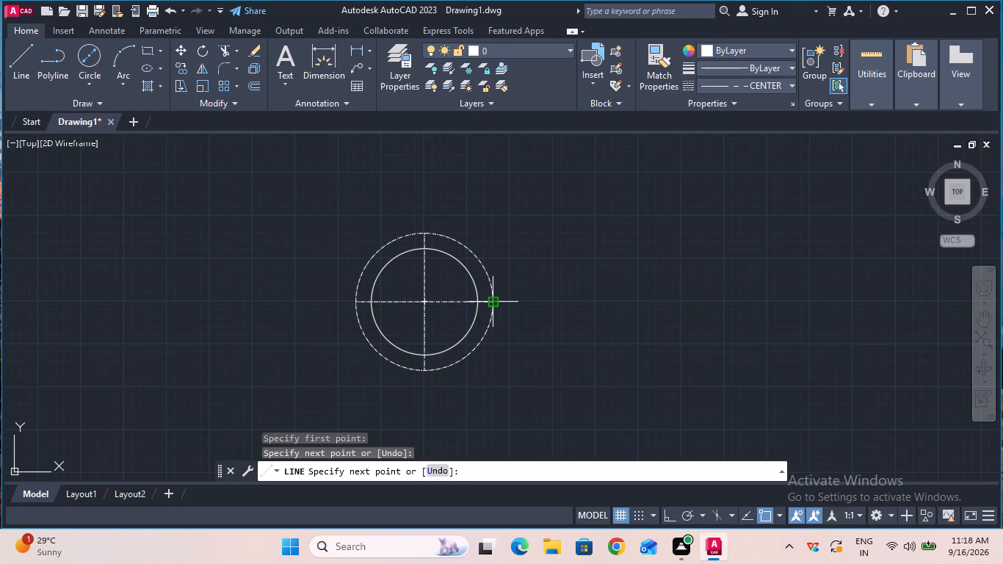
key(Escape)
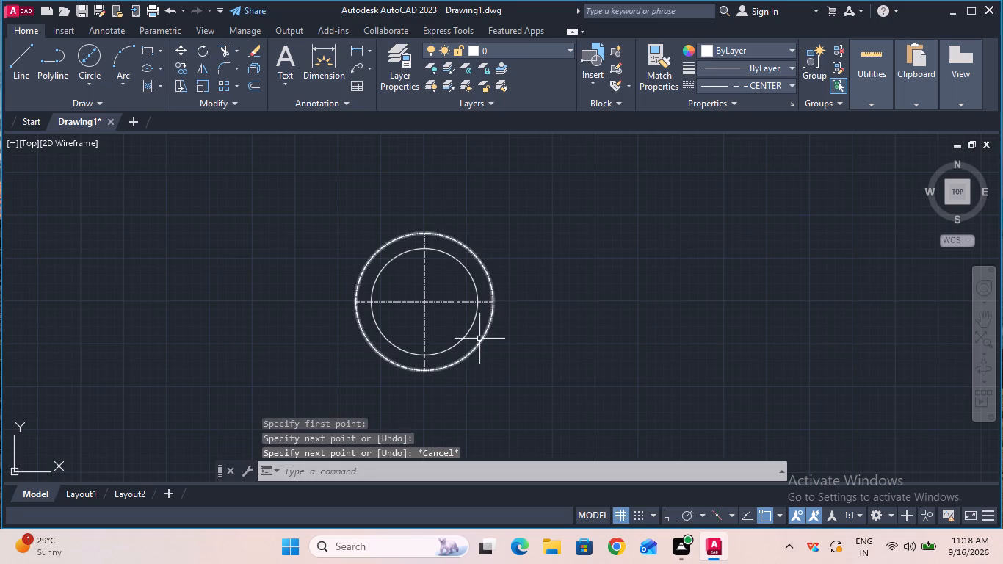
Turn on Ortho mode.
key(F8)
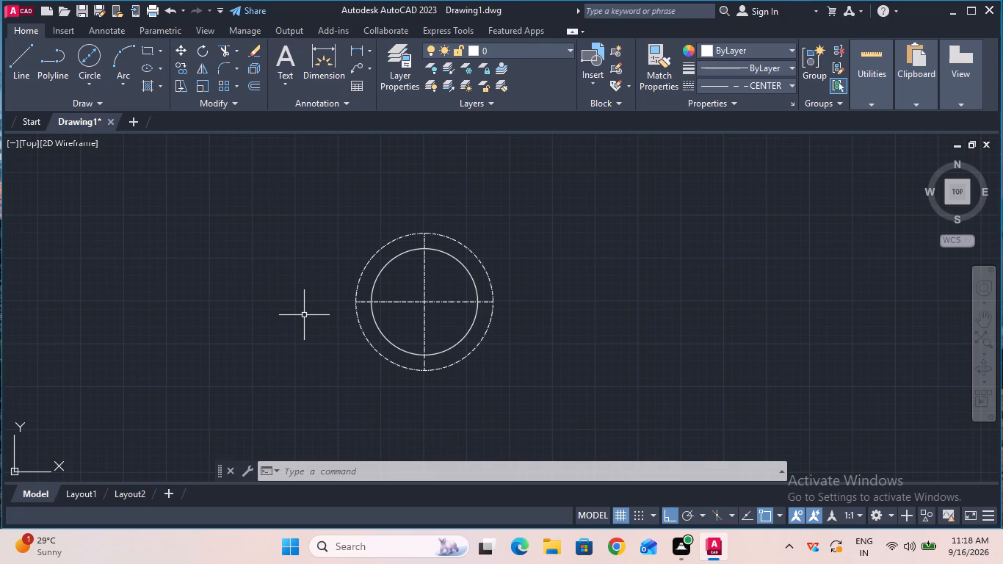
click(34, 66)
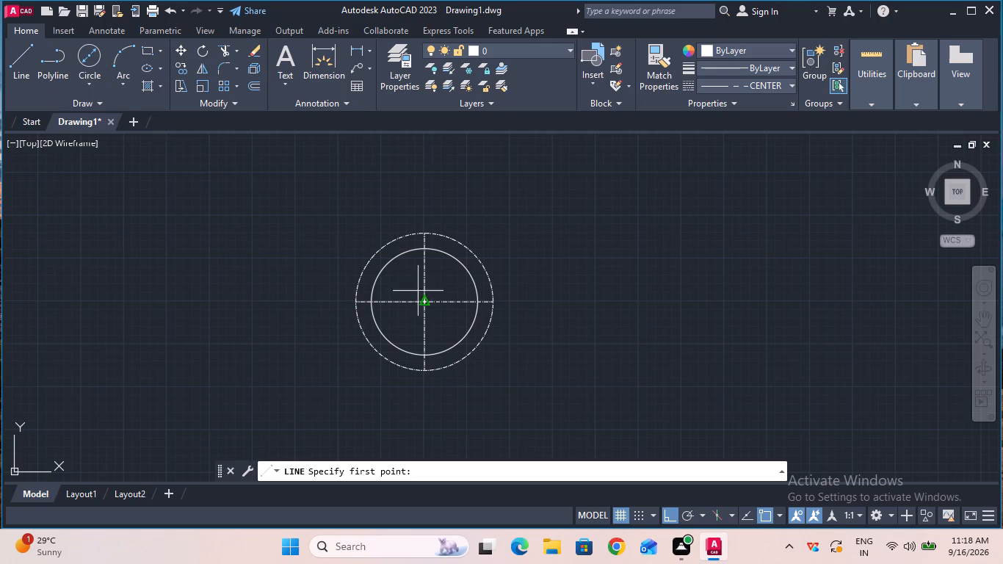
key(Escape)
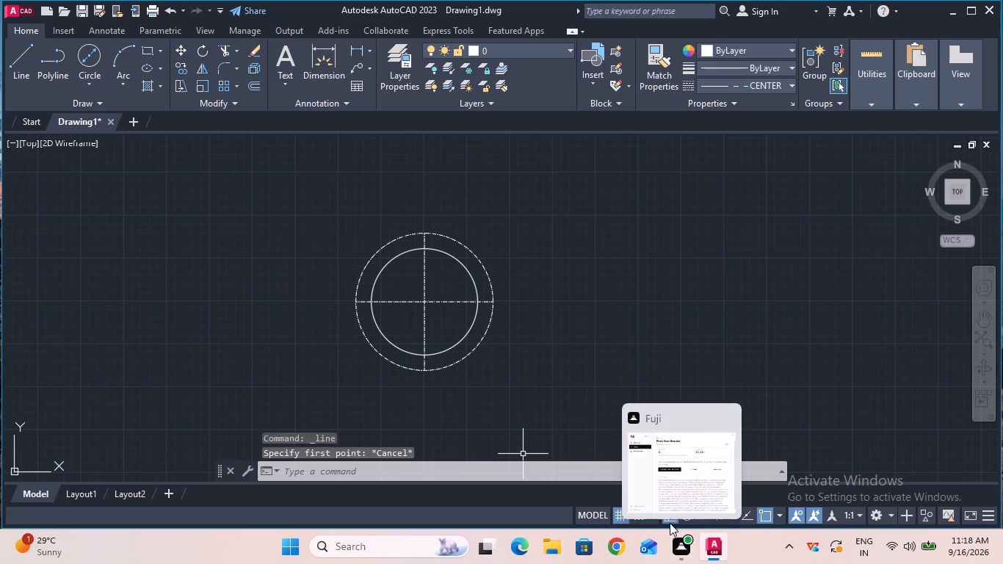
click(749, 549)
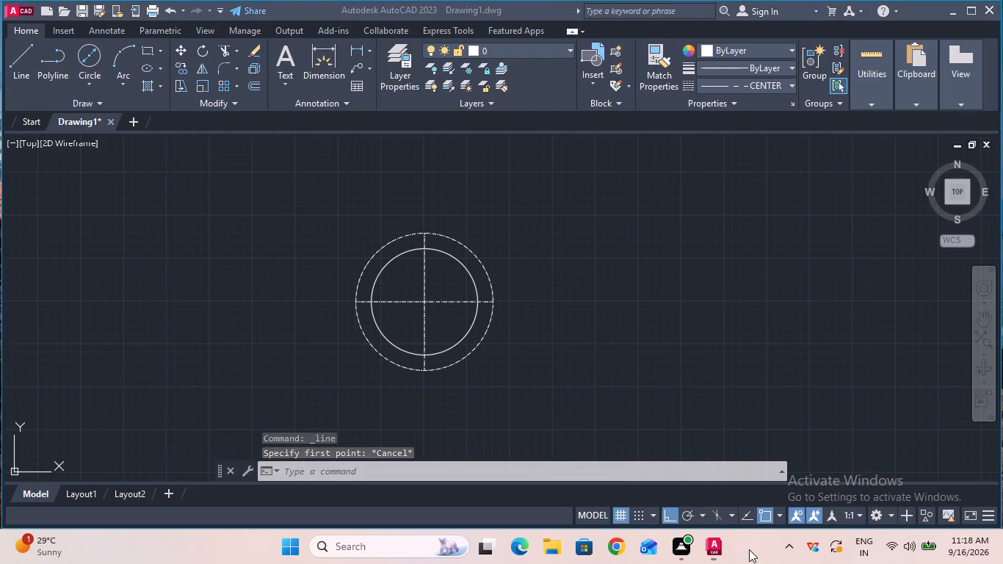
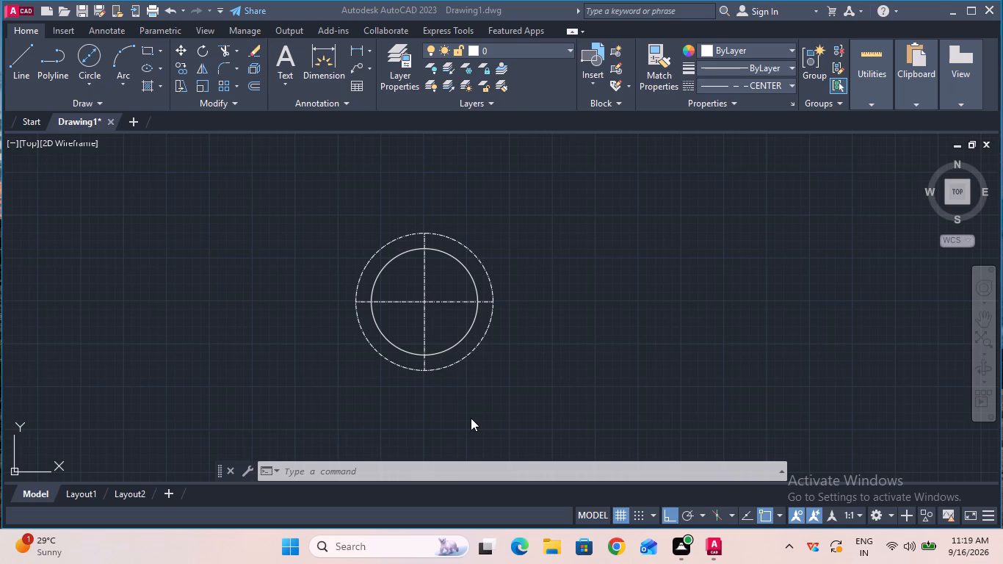
Turn on polar tracking at 15° increments and draw a line about 12 mm long from the circles' center at 195°.
click(692, 513)
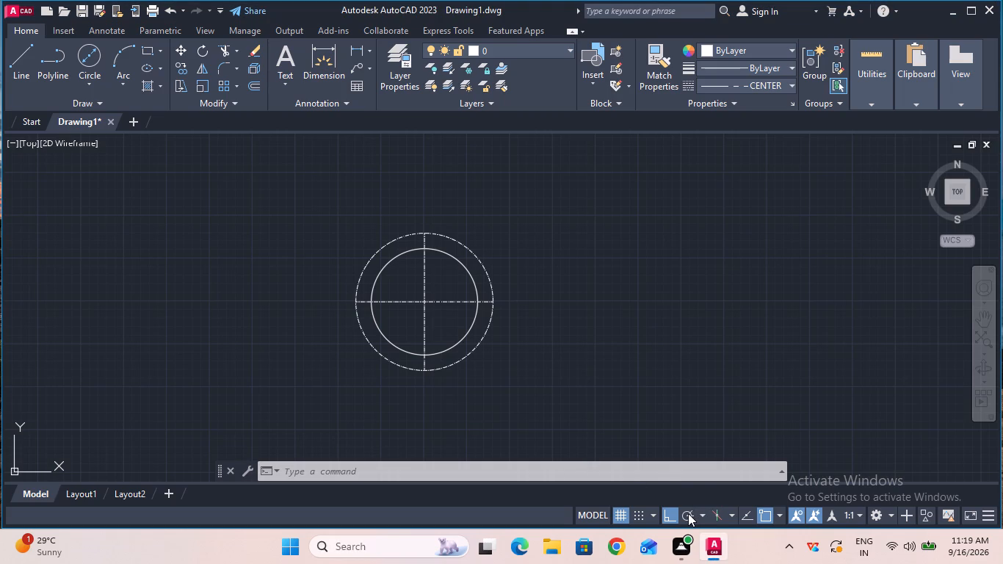
click(686, 513)
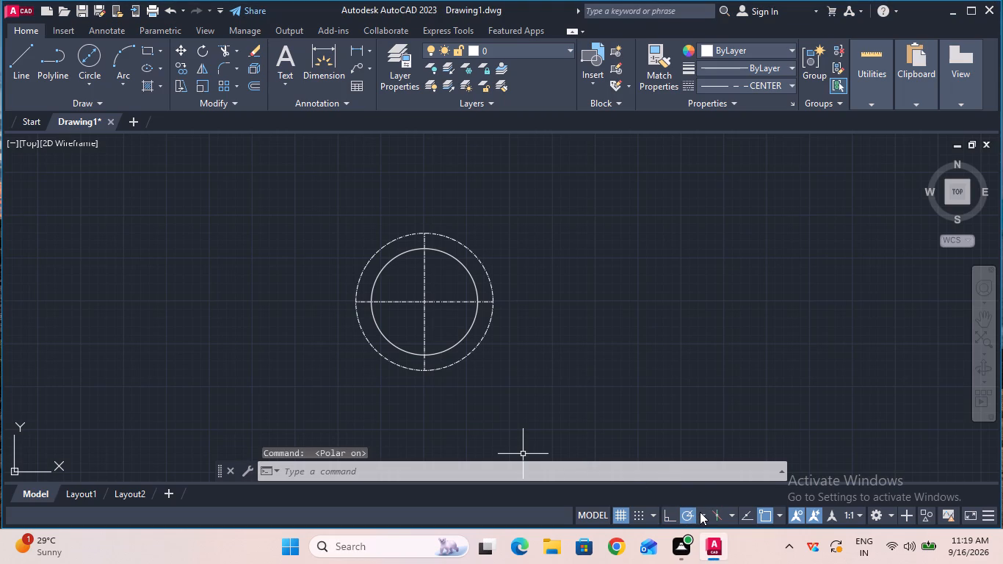
click(700, 512)
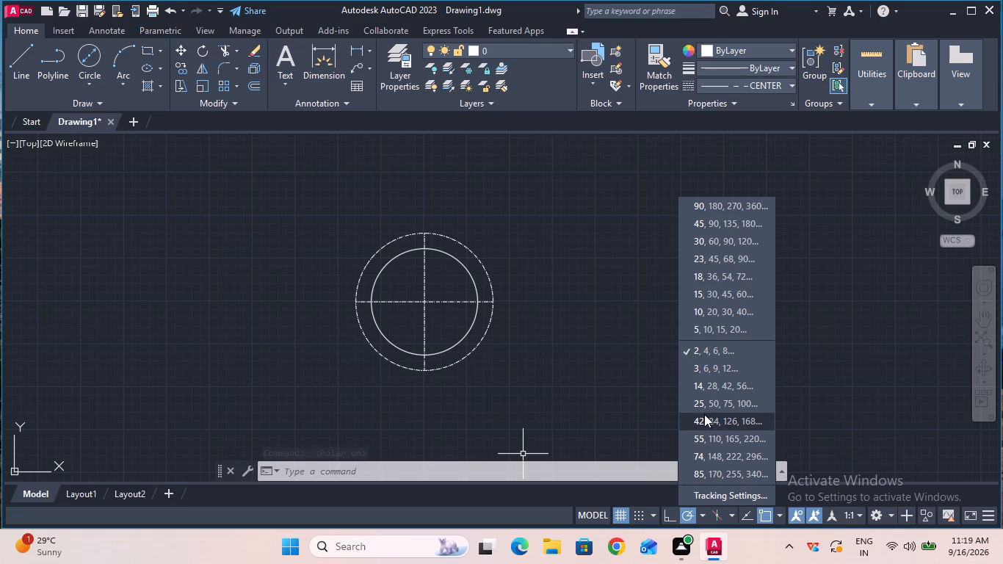
click(701, 292)
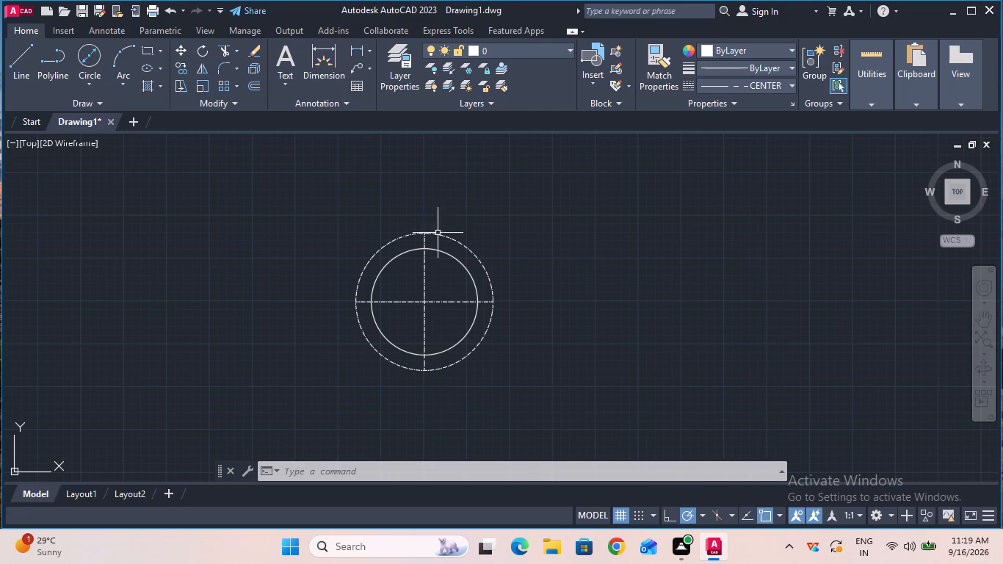
click(22, 73)
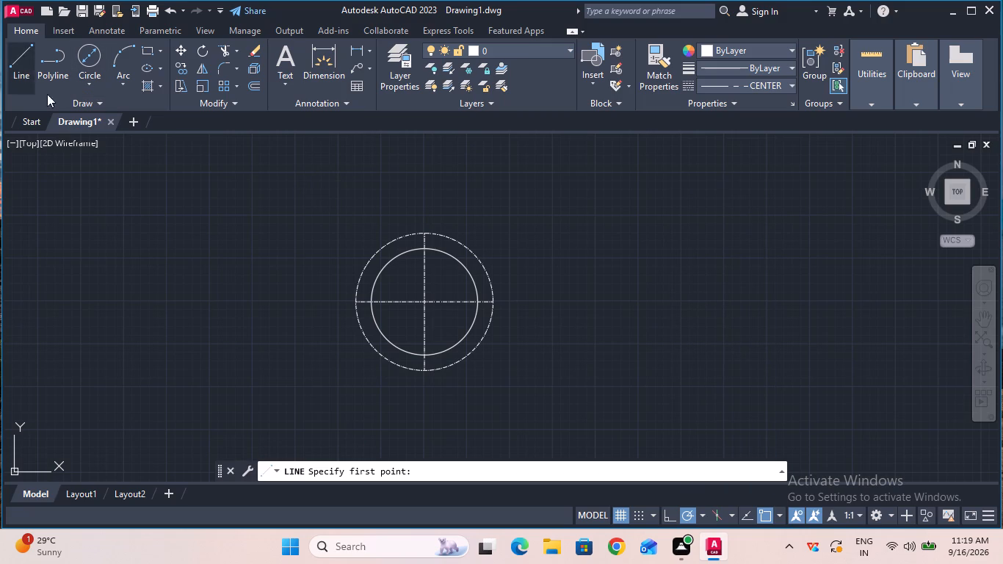
click(426, 304)
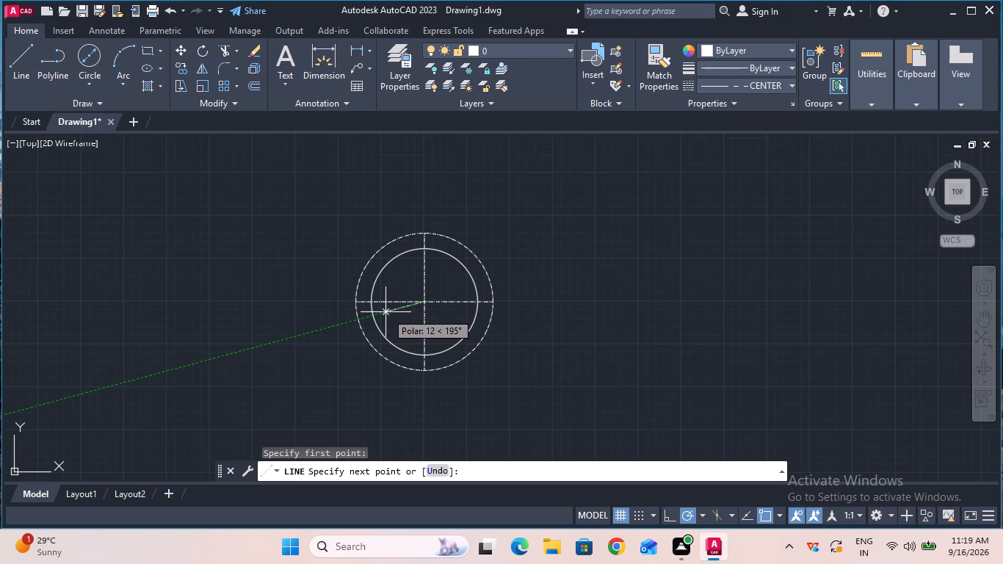
click(386, 313)
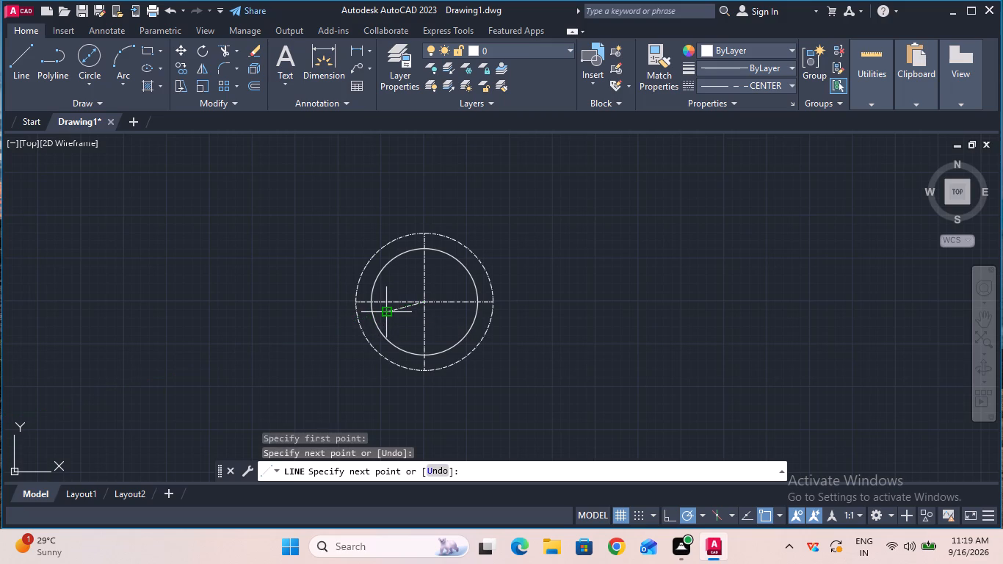
key(Escape)
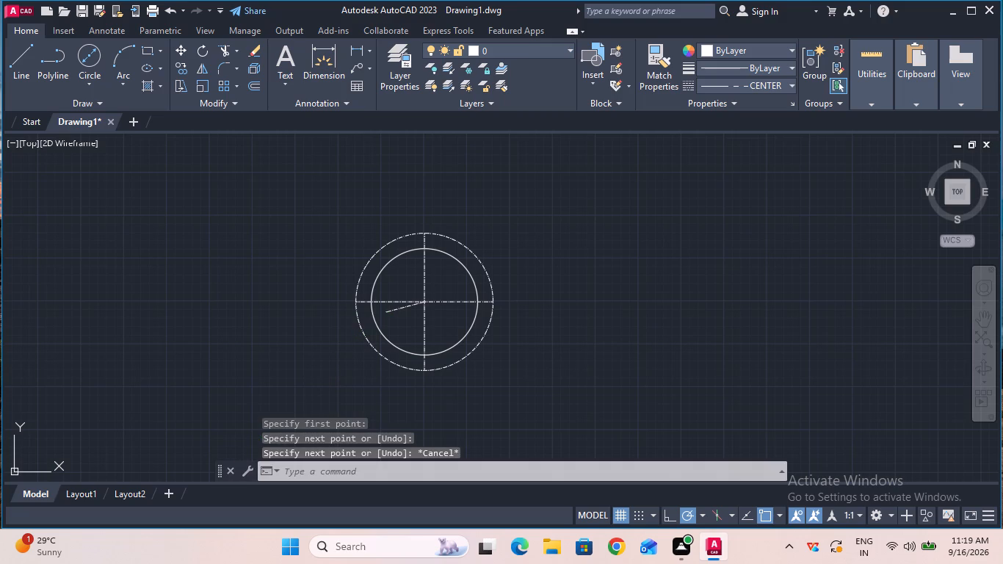
Extend the 195° centerline out to the 40 mm circle.
click(239, 51)
click(247, 93)
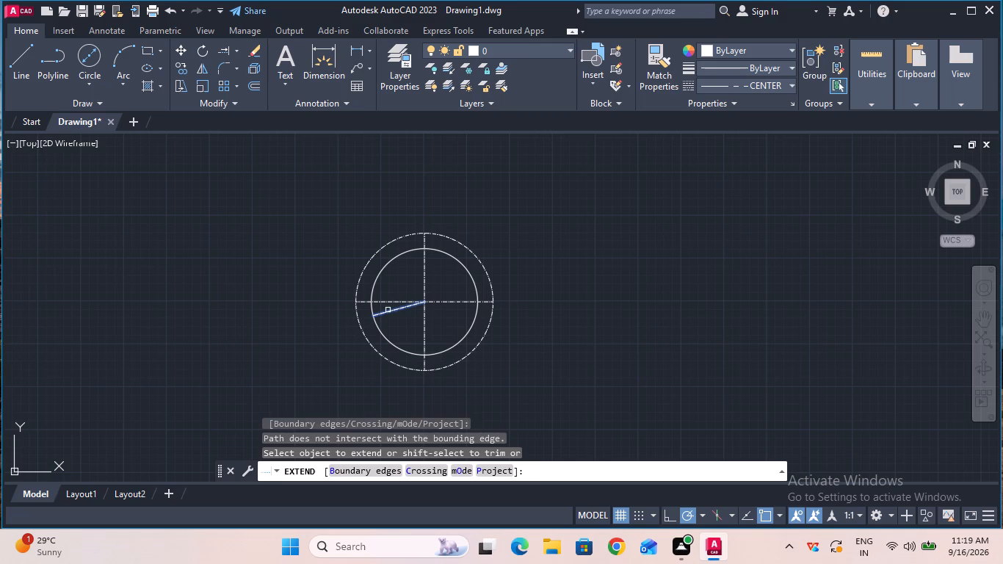
click(388, 310)
click(375, 315)
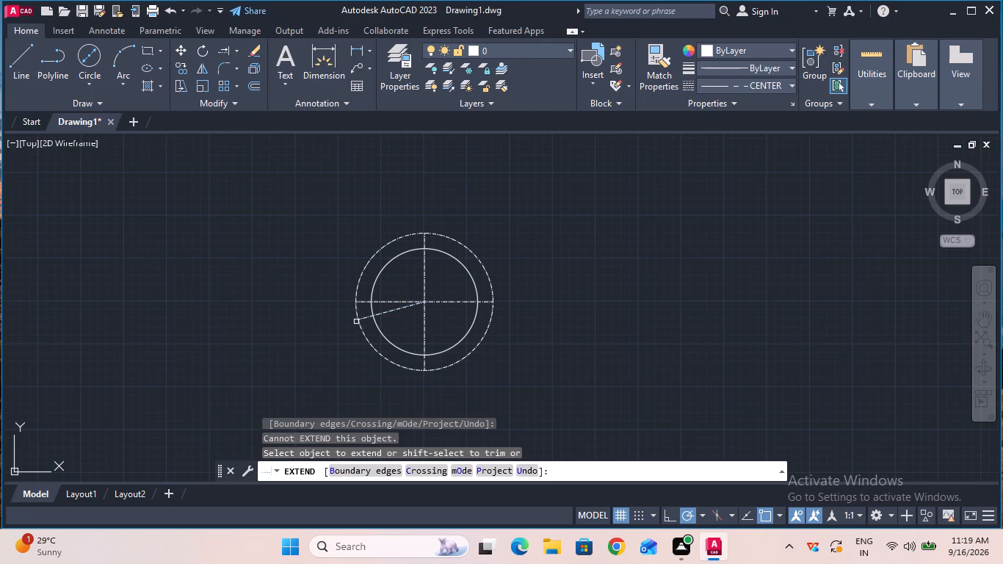
key(Escape)
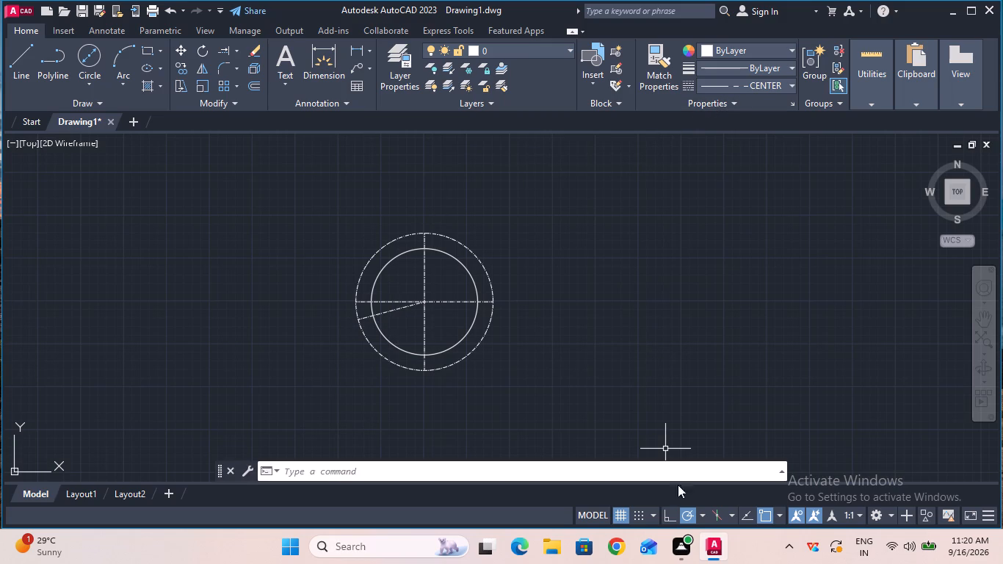
Set polar tracking to 30° increments and draw a line about 9 mm long from the circles' center at 30°.
click(703, 520)
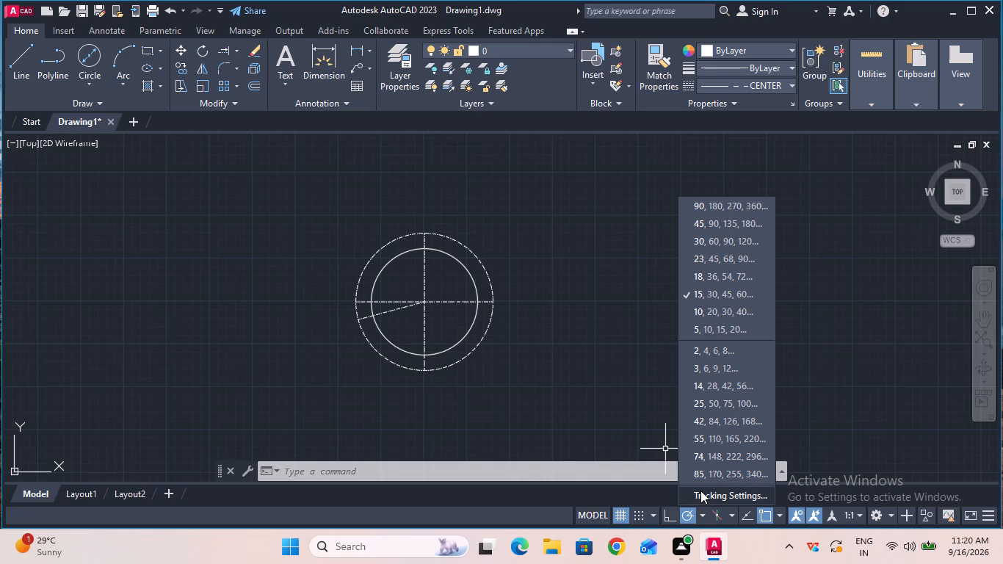
click(709, 237)
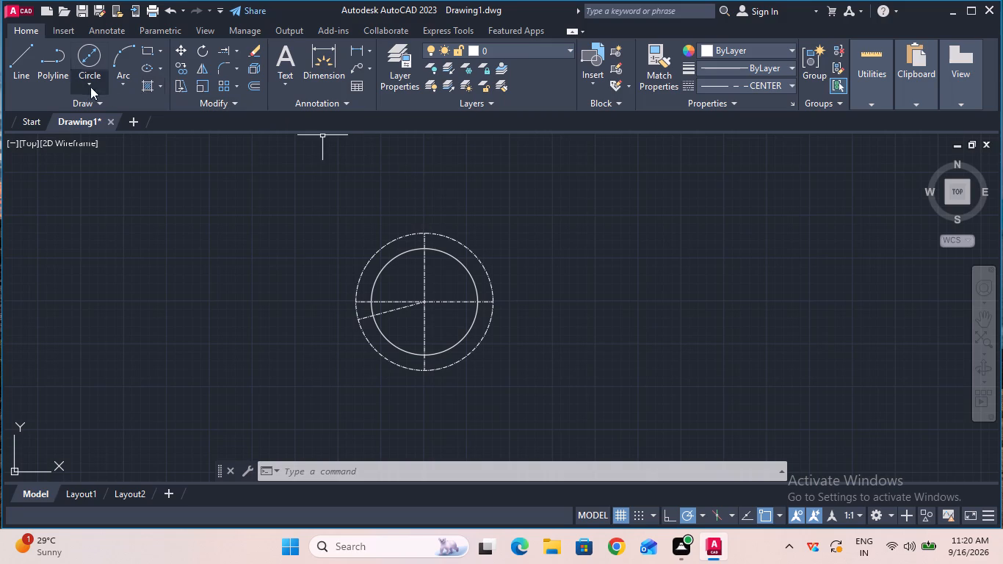
click(28, 77)
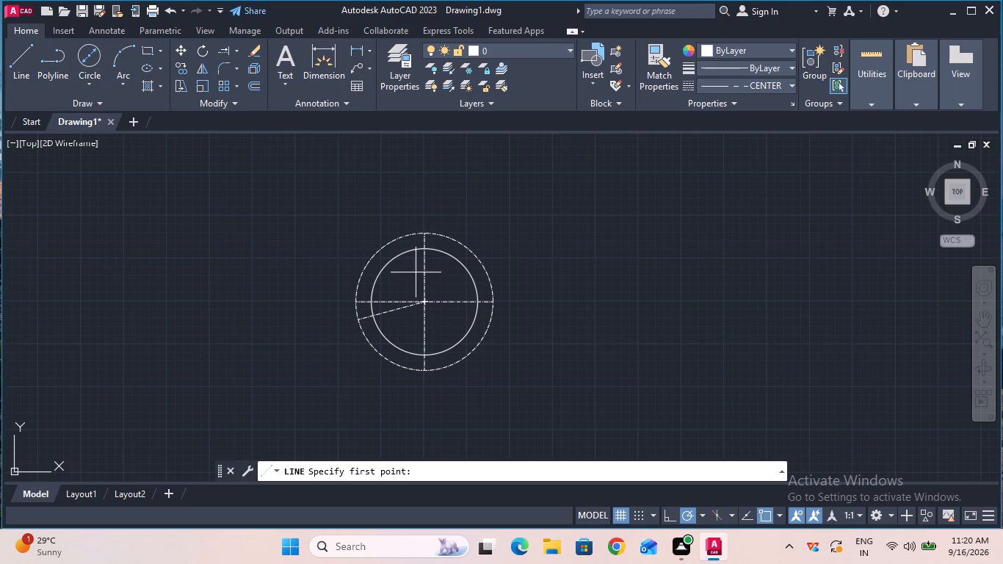
click(424, 300)
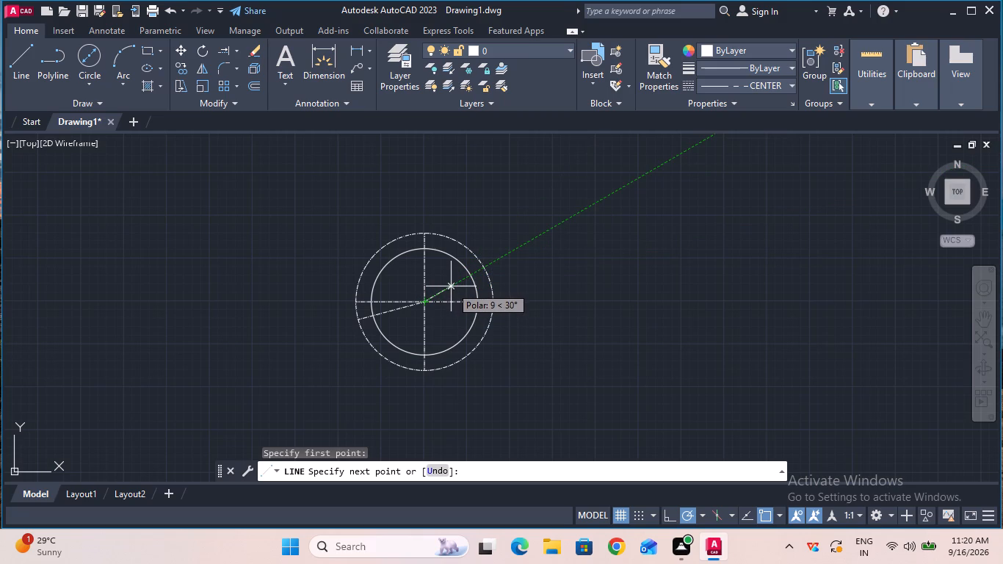
click(451, 285)
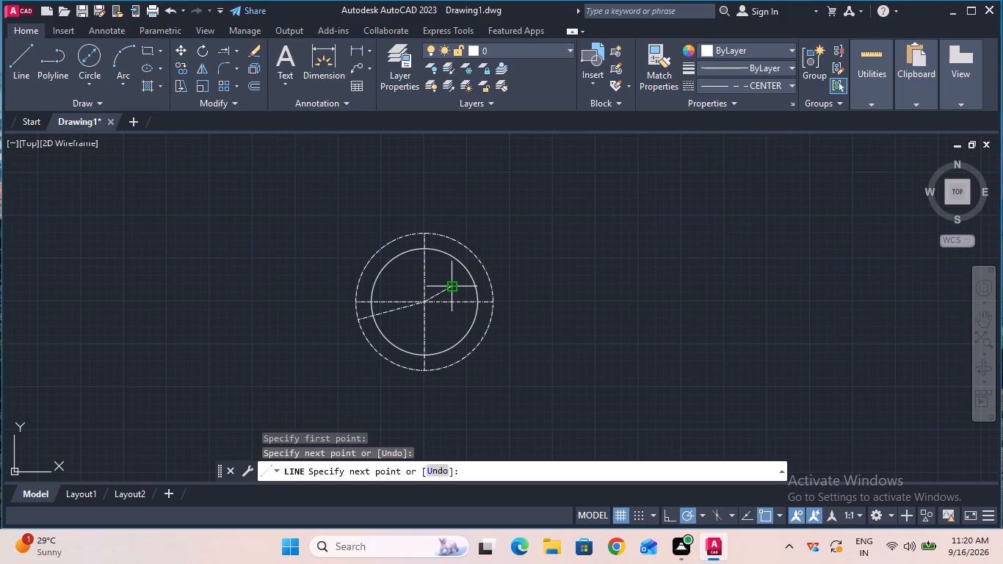
key(Escape)
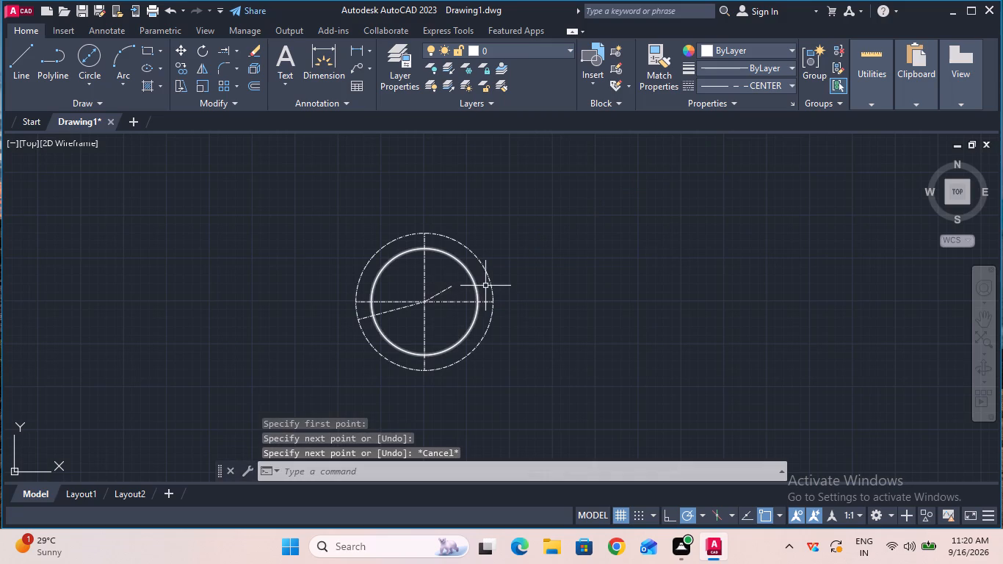
Extend the 30° centerline out to the 40 mm circle.
click(227, 51)
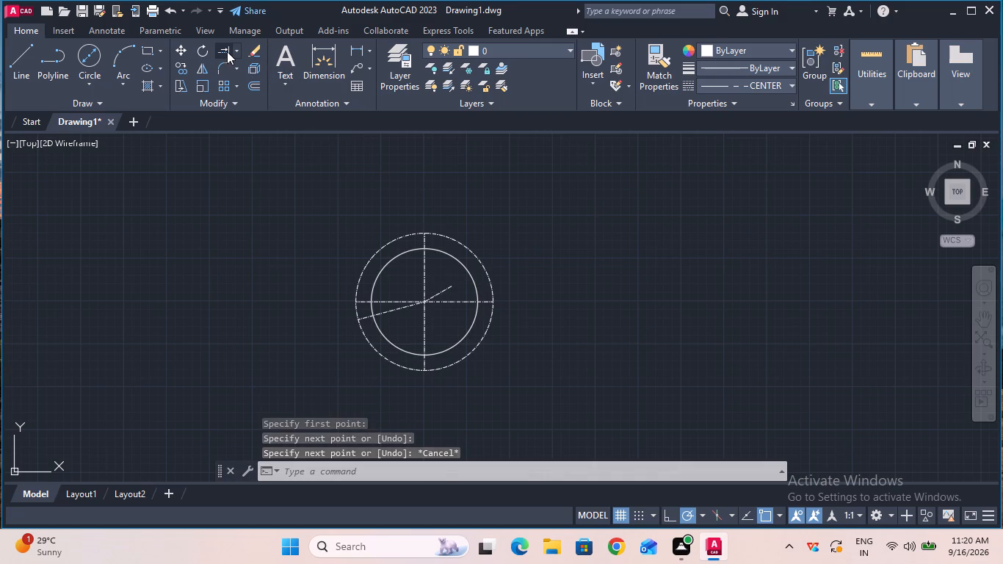
click(446, 289)
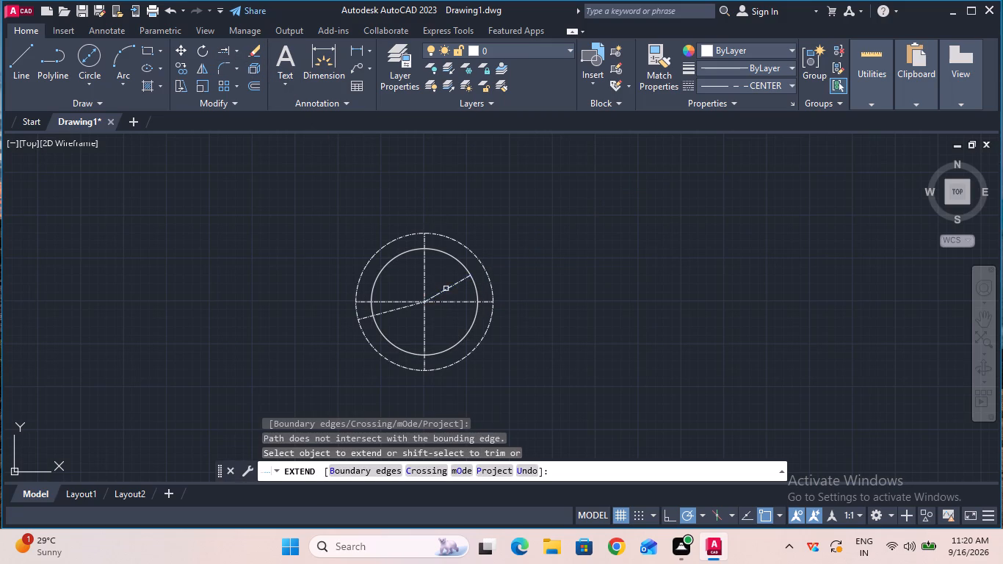
click(464, 281)
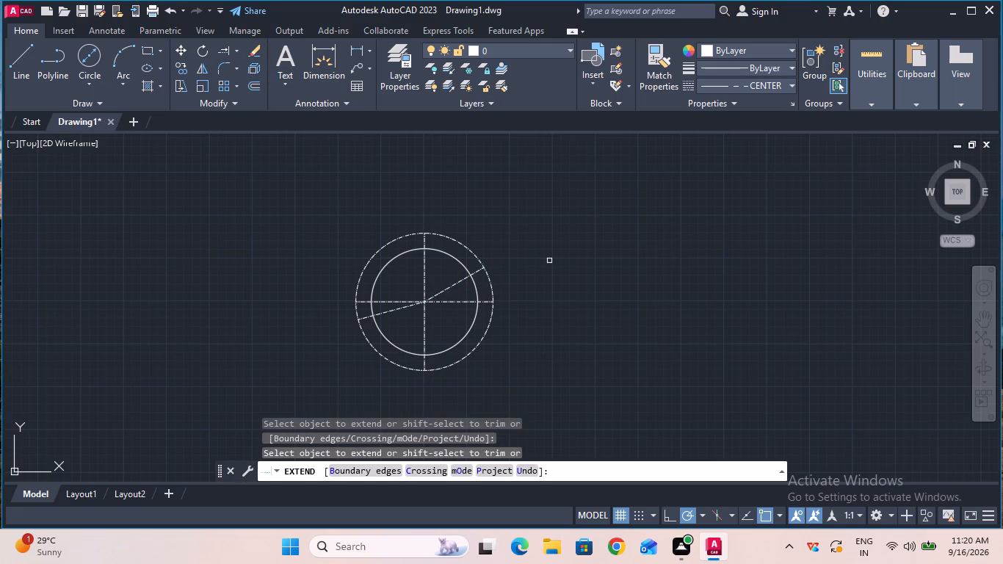
key(Escape)
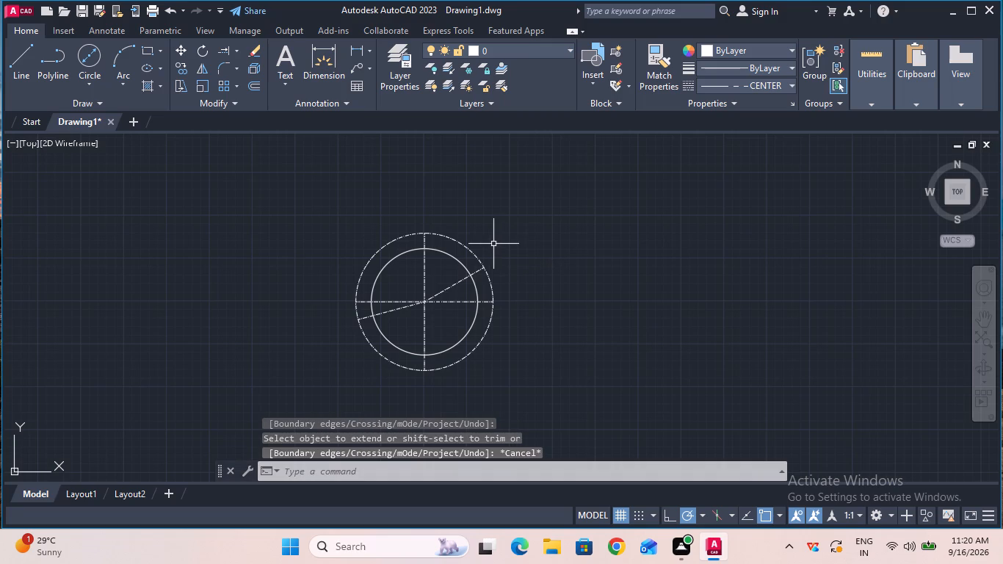
Check the angle of each sloped centerline against the horizontal centerline using angular dimensions, without placing them.
click(372, 54)
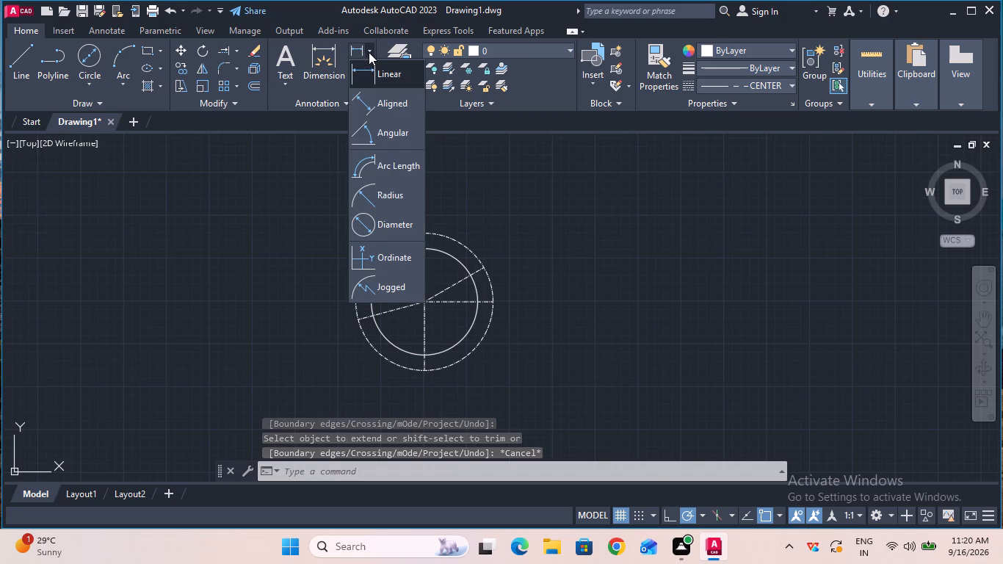
click(378, 129)
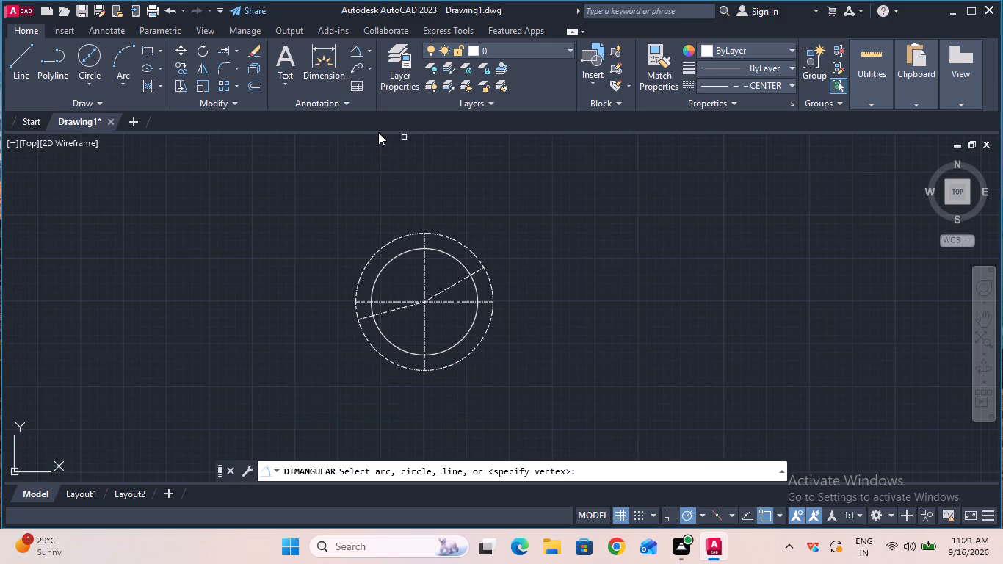
click(449, 286)
click(457, 302)
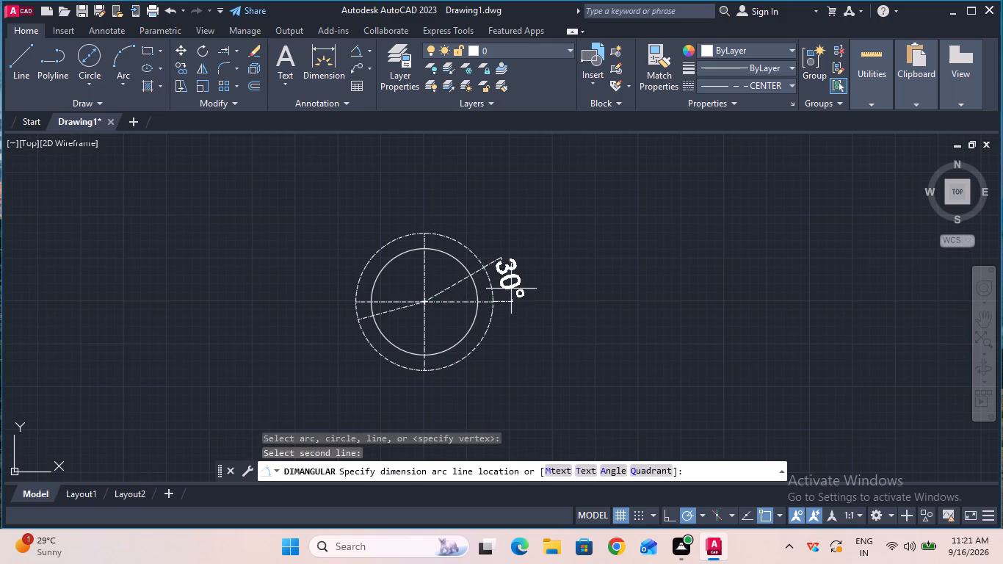
key(Escape)
click(359, 54)
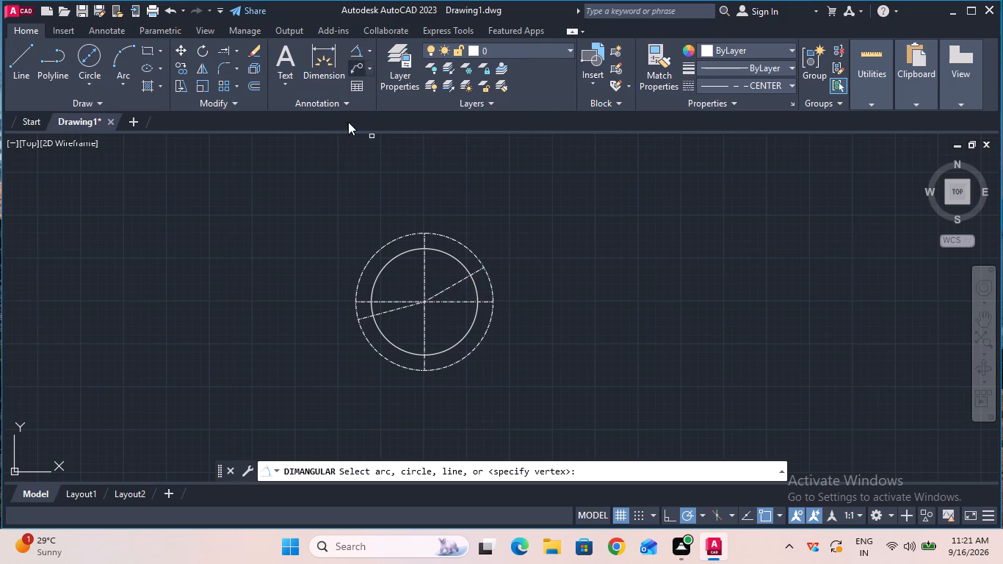
click(384, 302)
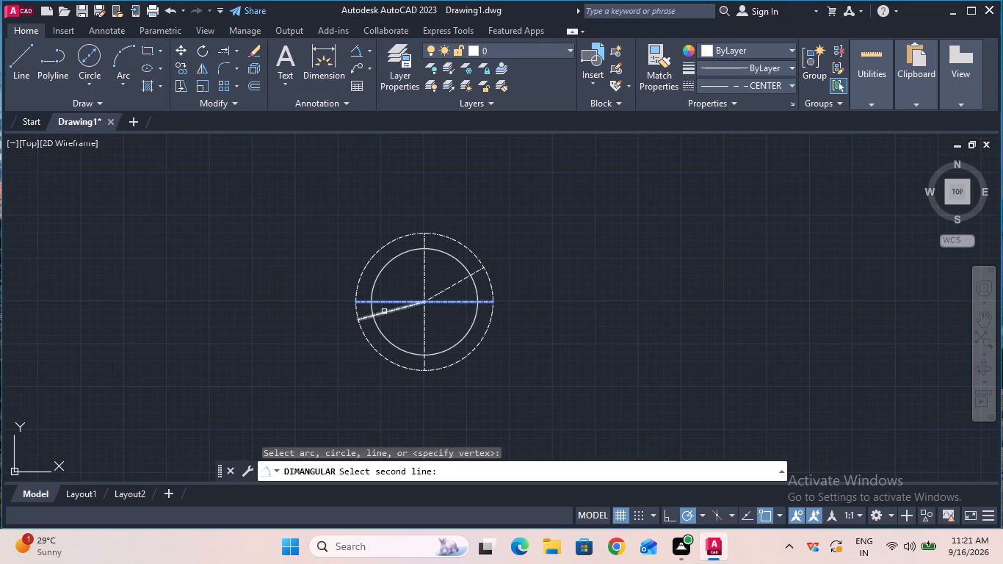
click(384, 312)
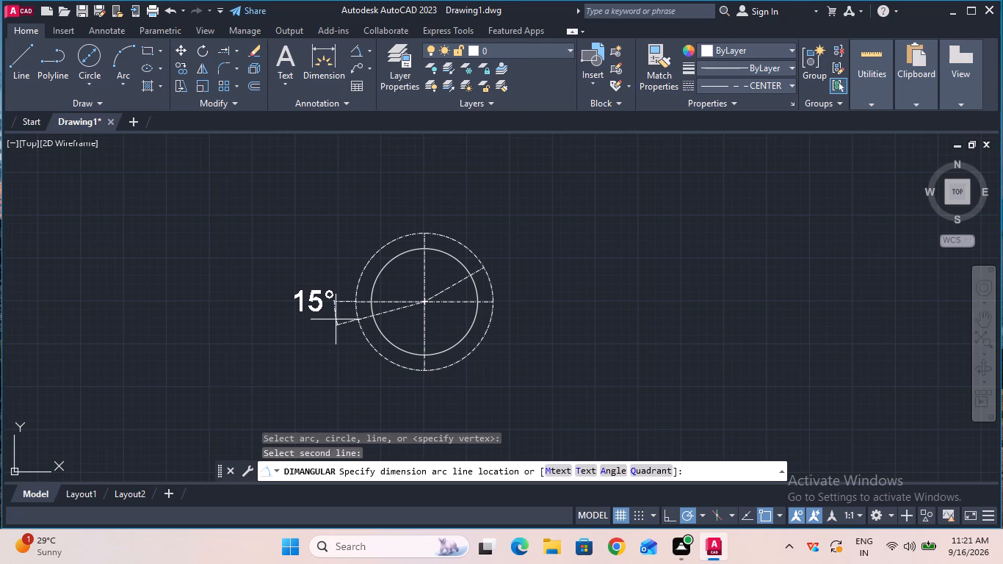
key(Escape)
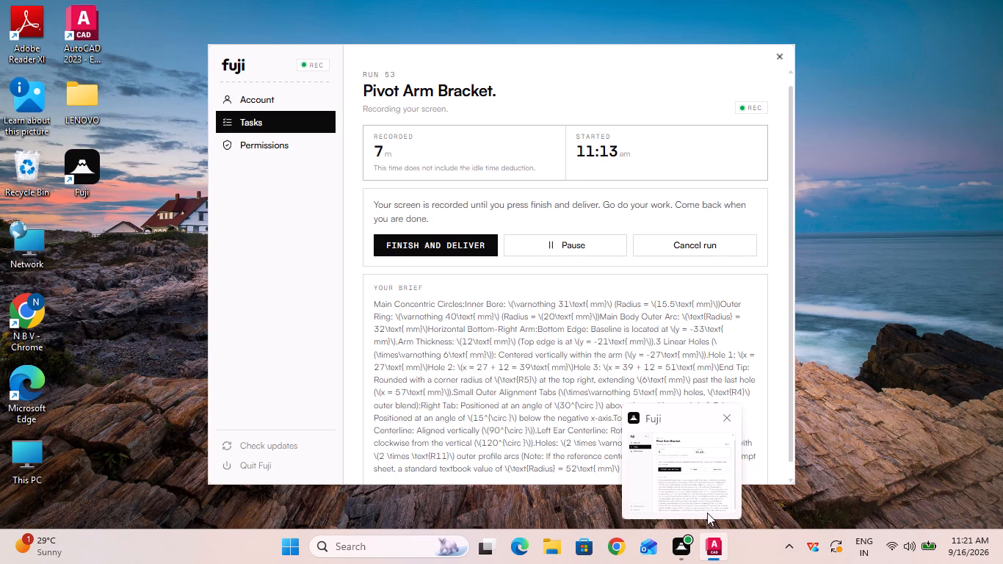
Switch back to the AutoCAD drawing and set ByBlock as the current linetype.
click(731, 532)
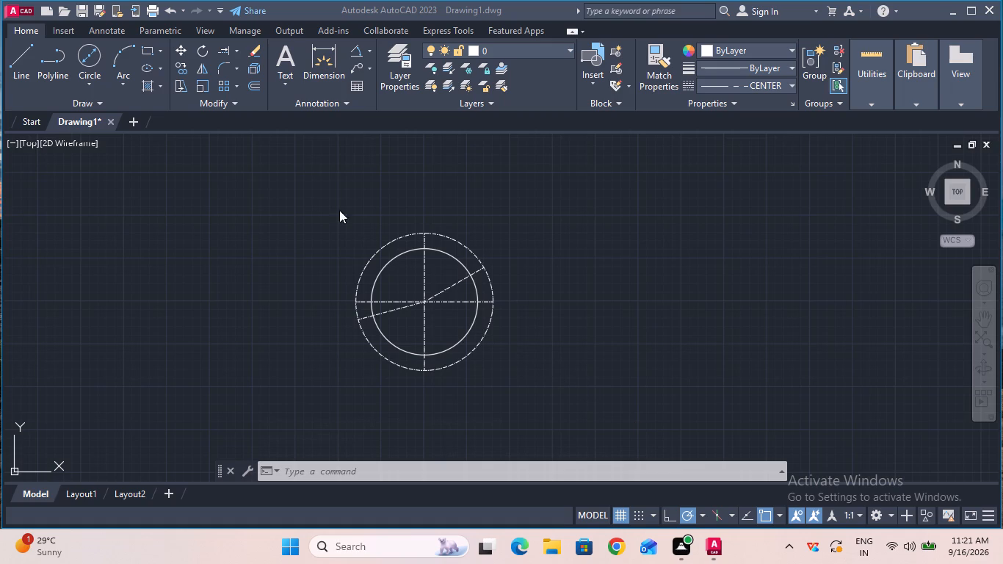
click(710, 85)
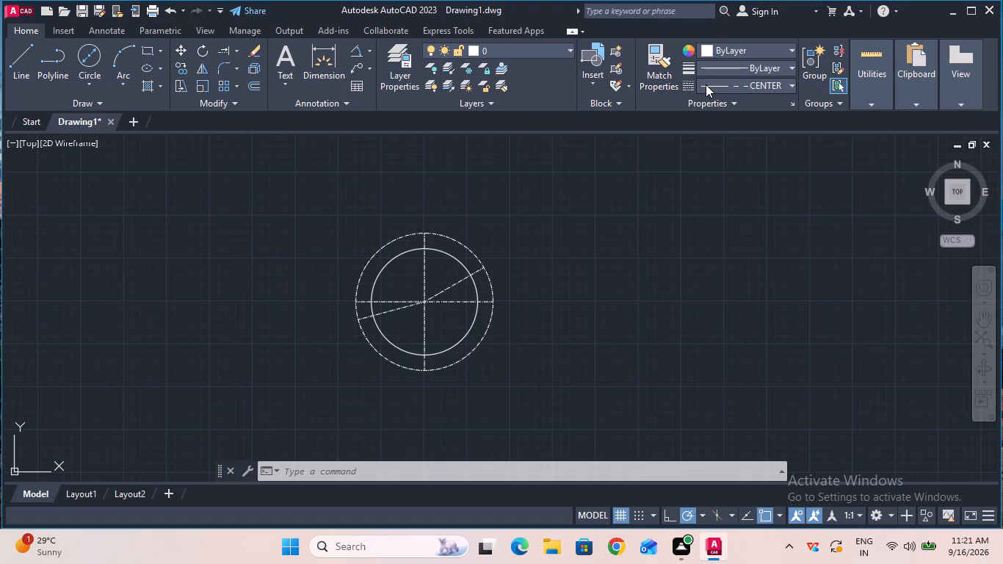
click(715, 88)
click(718, 117)
Draw a 5 mm diameter circle centered where the 195° centerline meets the 40 mm circle.
click(87, 63)
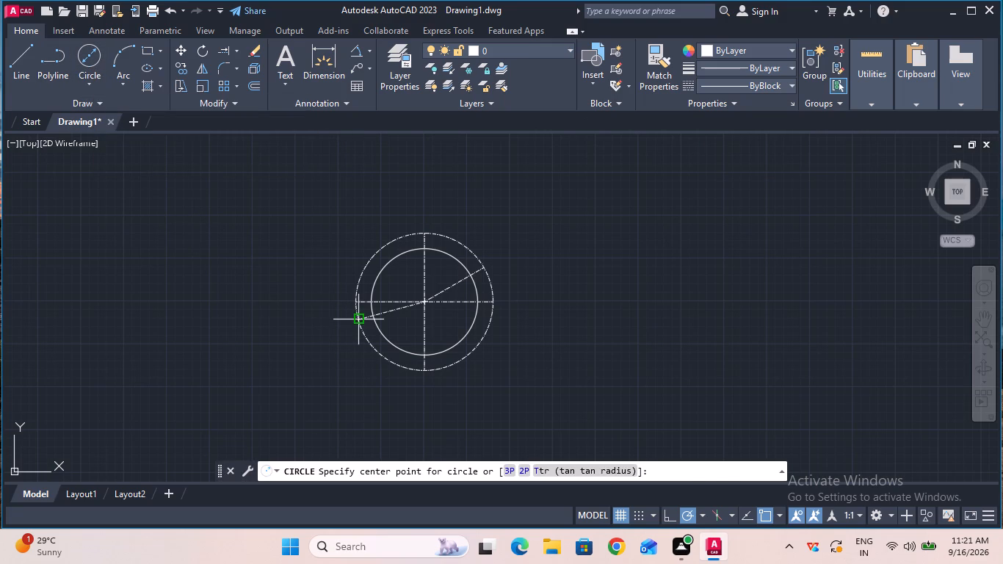
click(358, 320)
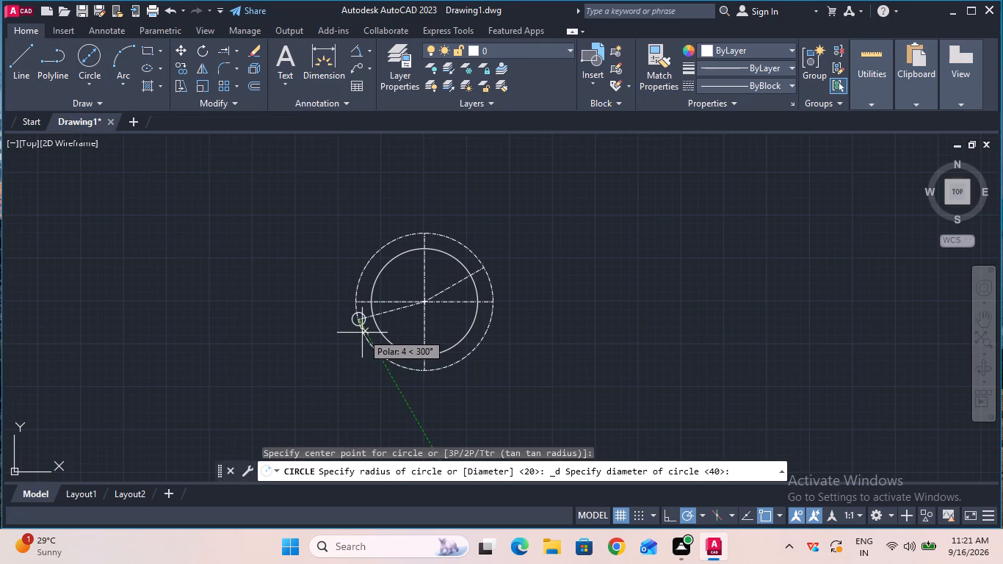
key(5)
key(Return)
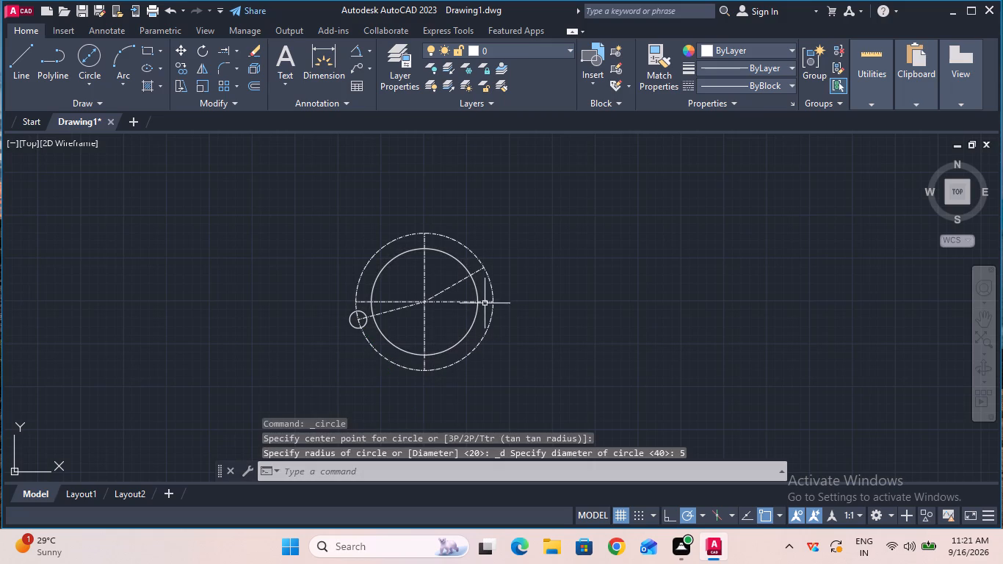
Draw a 5 mm diameter circle centered where the 30° centerline meets the 40 mm circle.
click(88, 62)
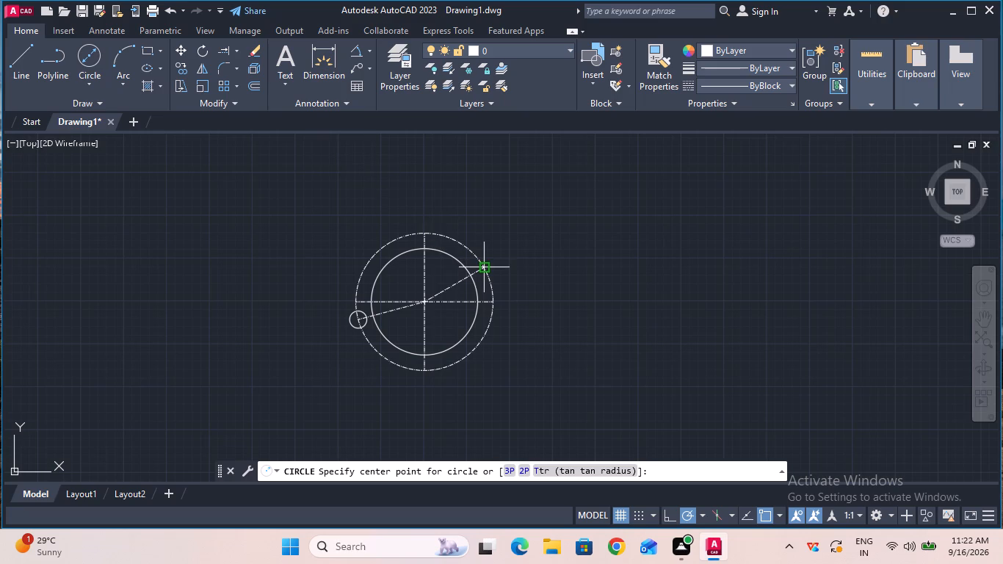
click(482, 264)
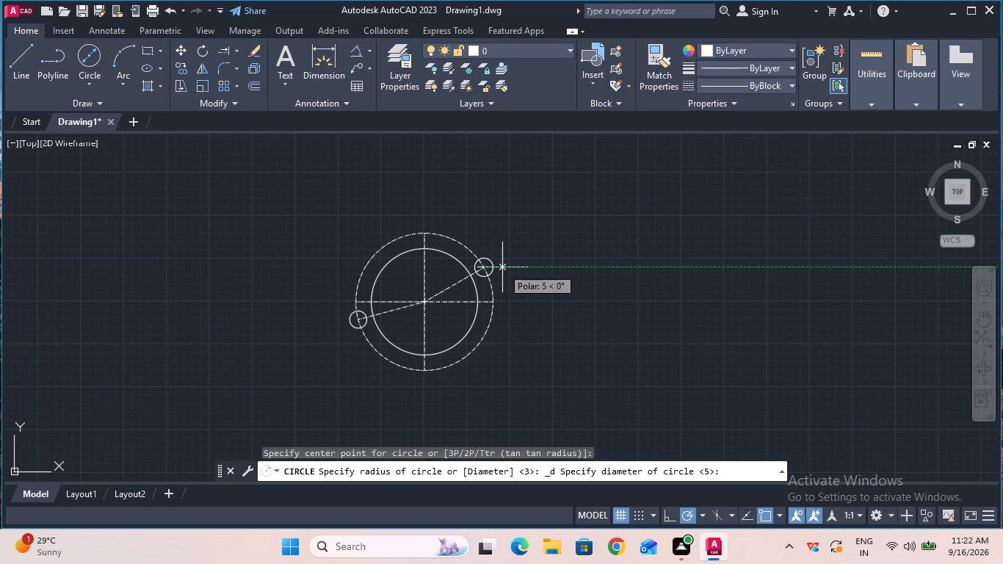
key(5)
key(Return)
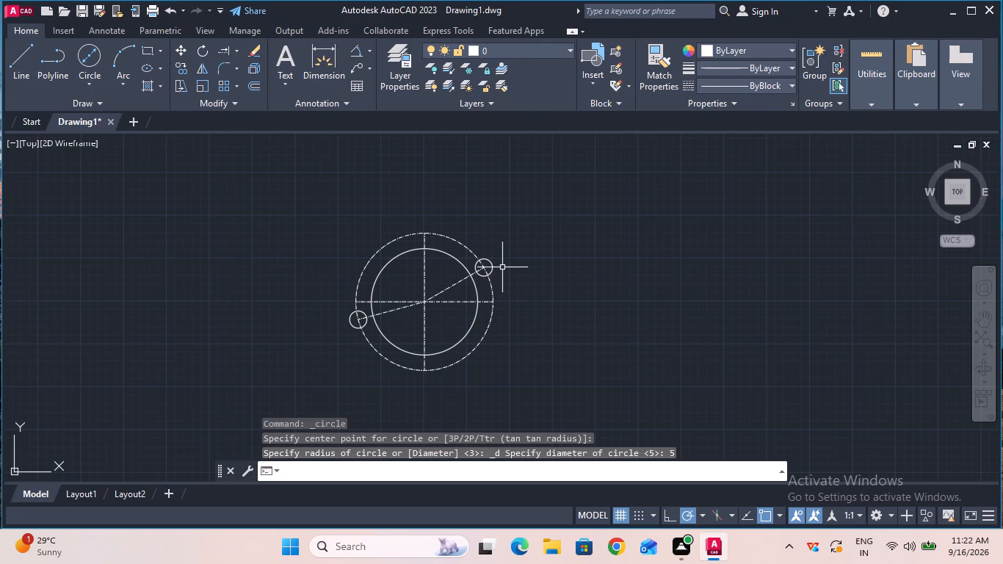
Draw a 4 mm radius circle concentric with each 5 mm hole, at the 195° centerline first and the 30° centerline second.
click(101, 82)
click(110, 103)
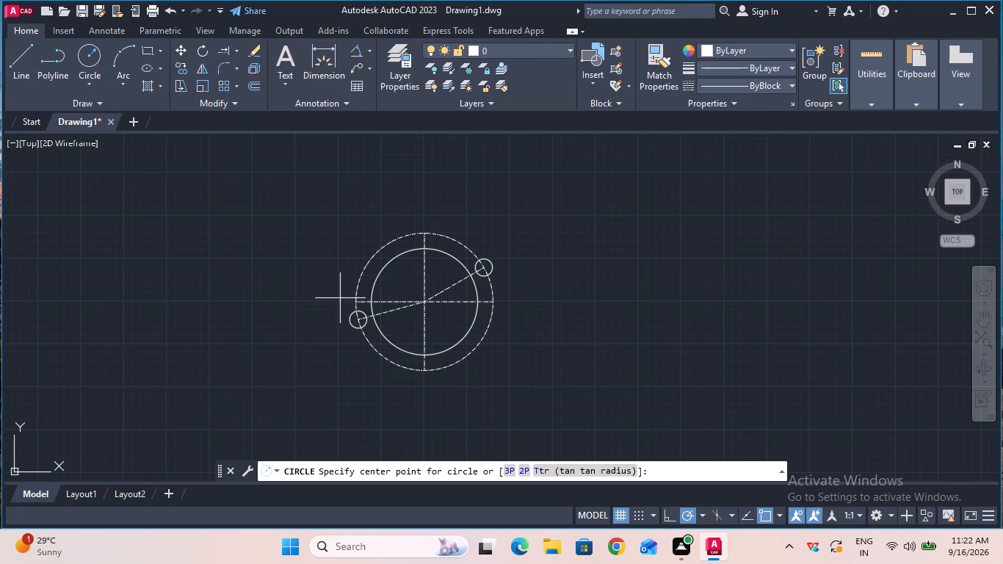
click(361, 319)
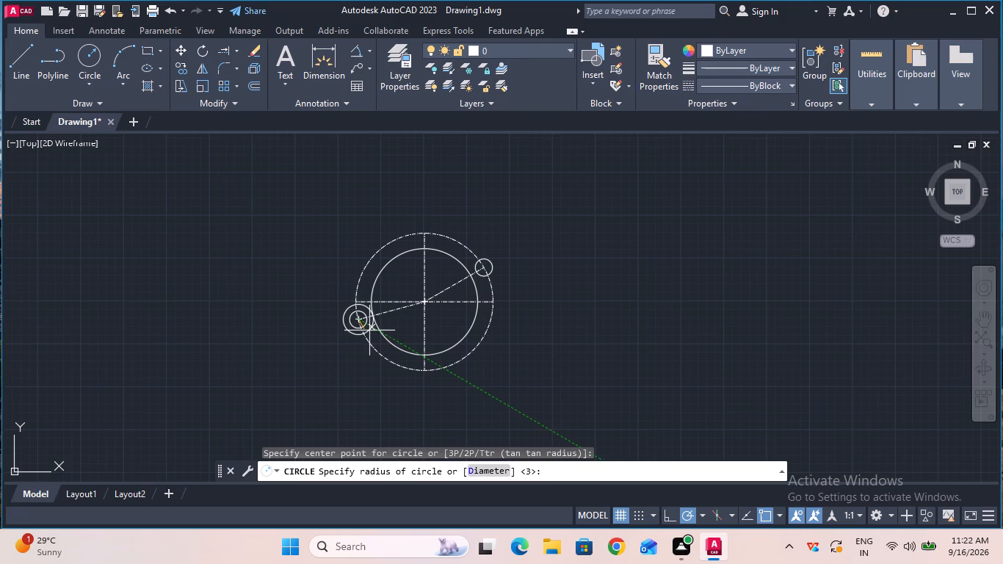
key(4)
key(Return)
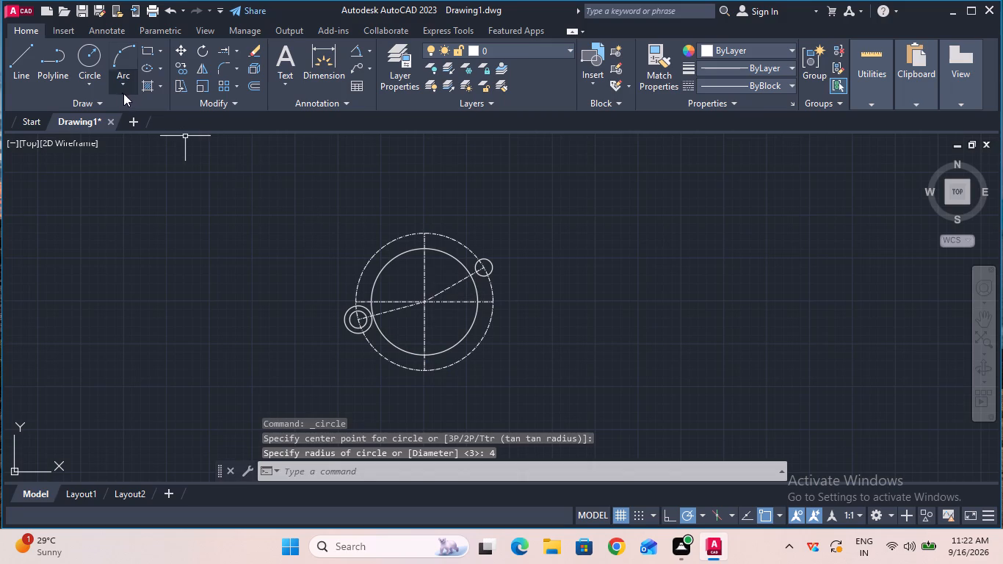
click(87, 54)
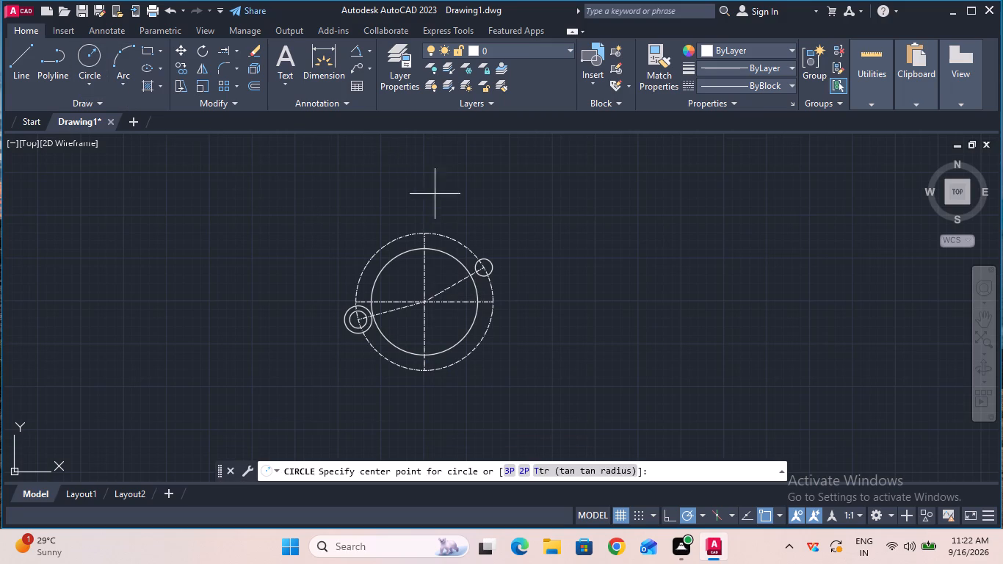
click(483, 268)
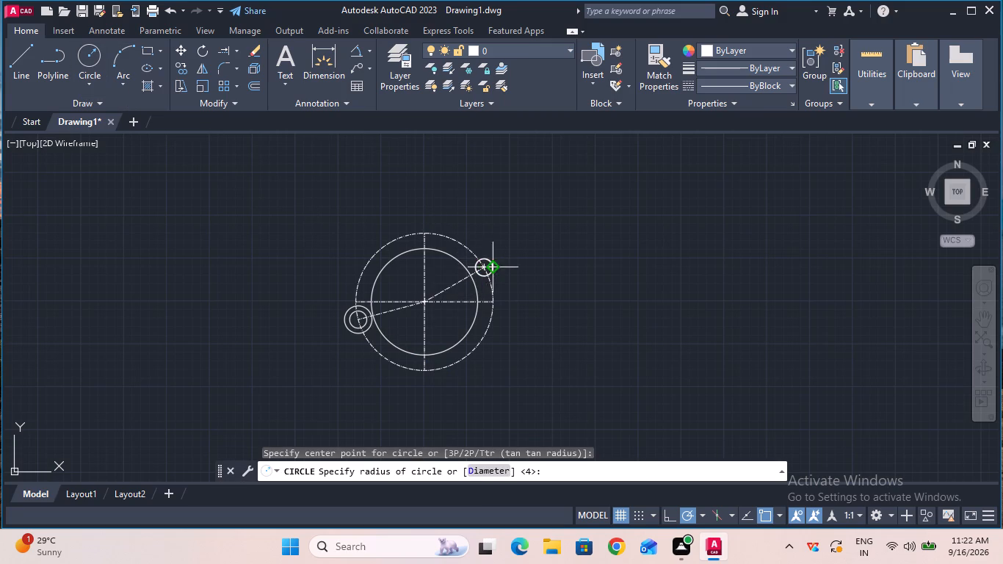
key(4)
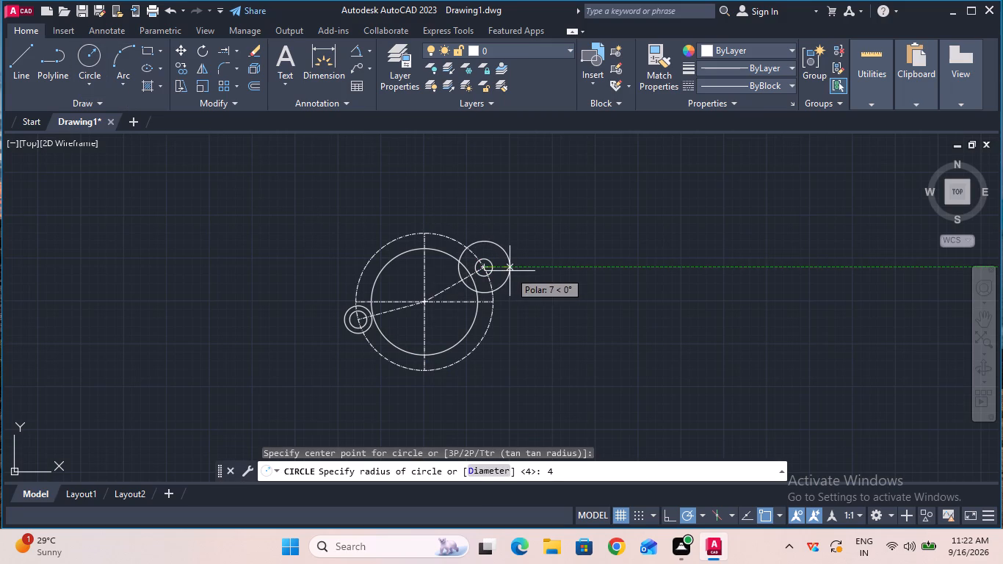
key(Return)
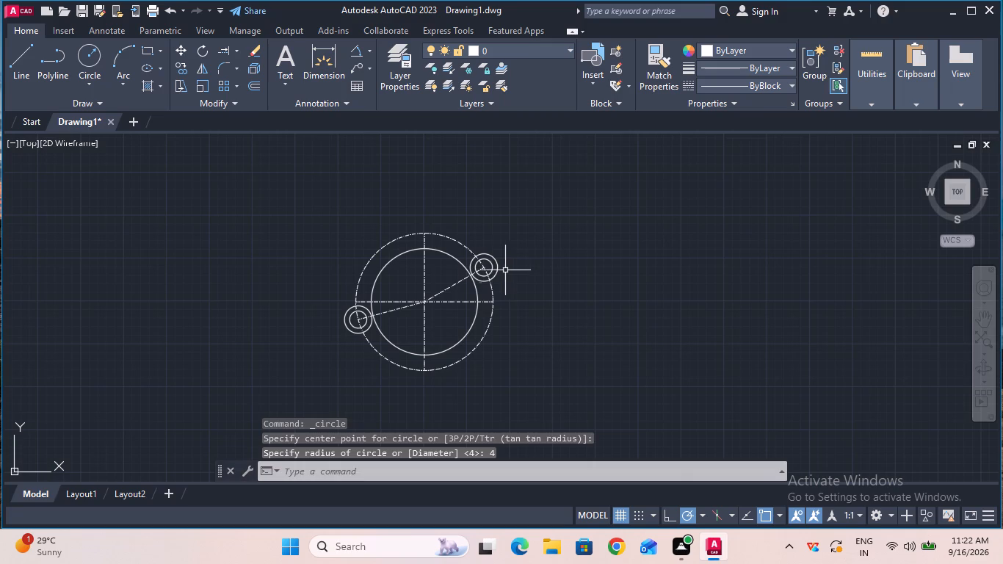
Trim away the parts of both 4 mm radius tab circles that lie inside the 40 mm centerline circle.
ctrl+scroll(483, 267, up, 2)
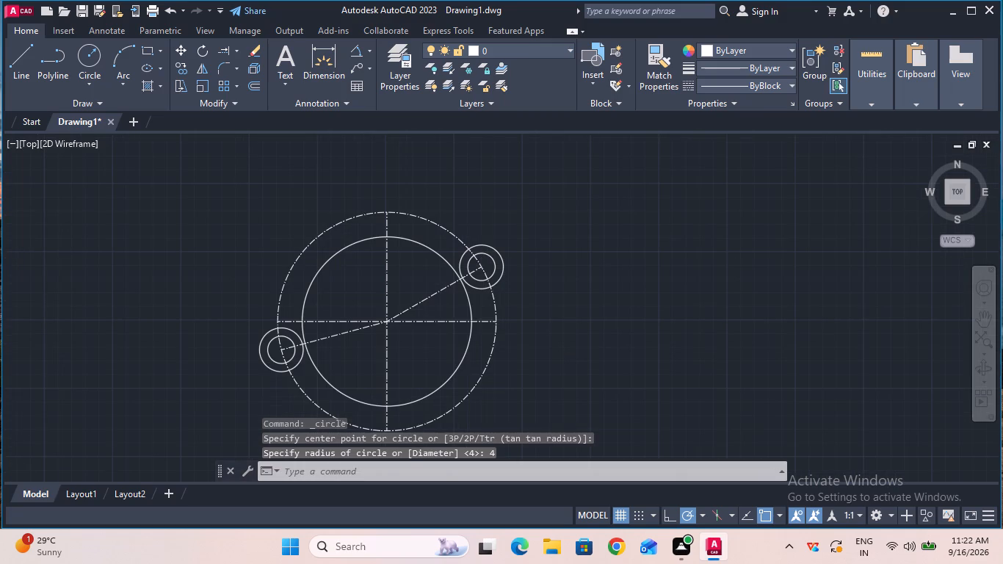
click(238, 54)
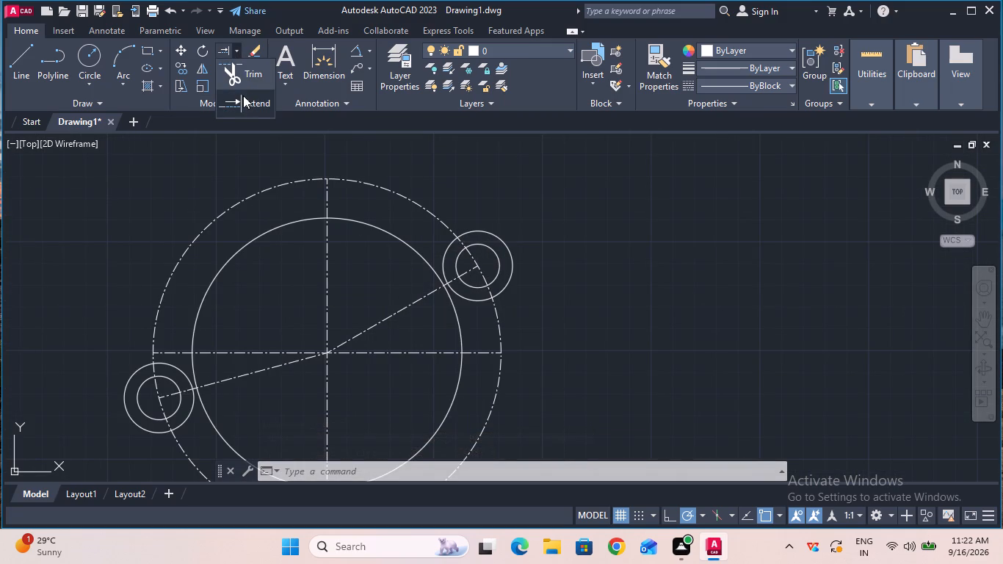
click(243, 83)
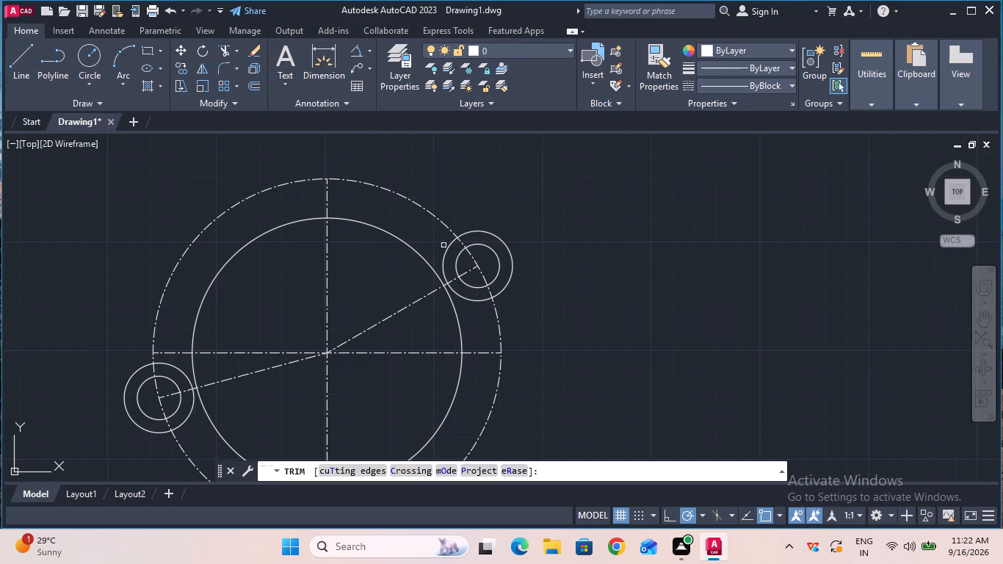
click(446, 247)
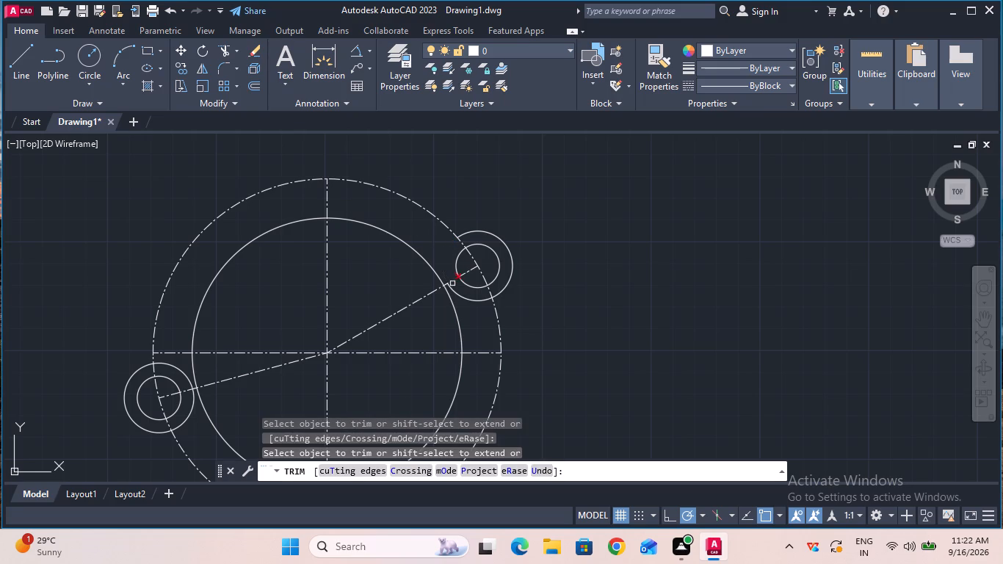
click(456, 294)
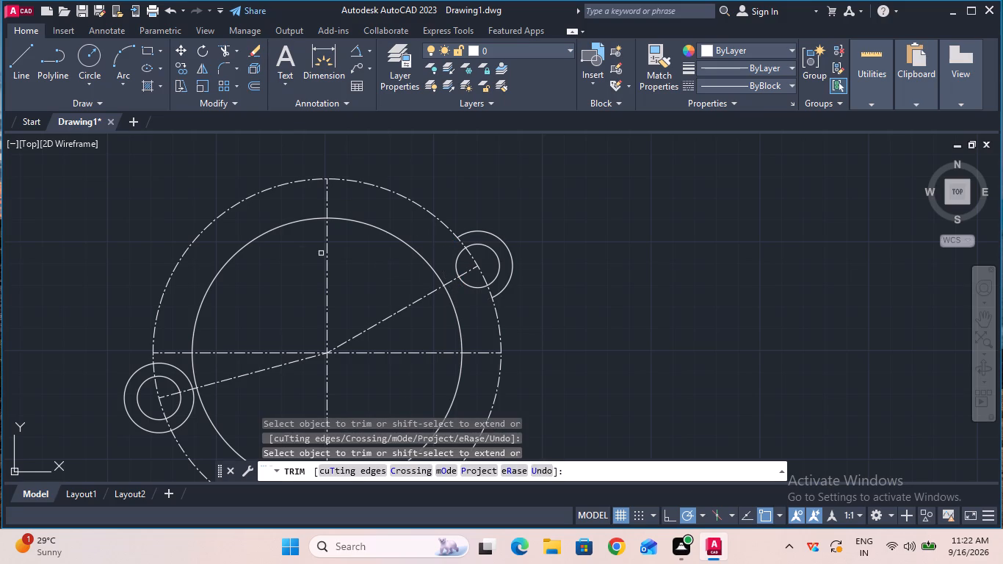
click(174, 366)
click(183, 424)
ctrl+scroll(184, 424, down, 2)
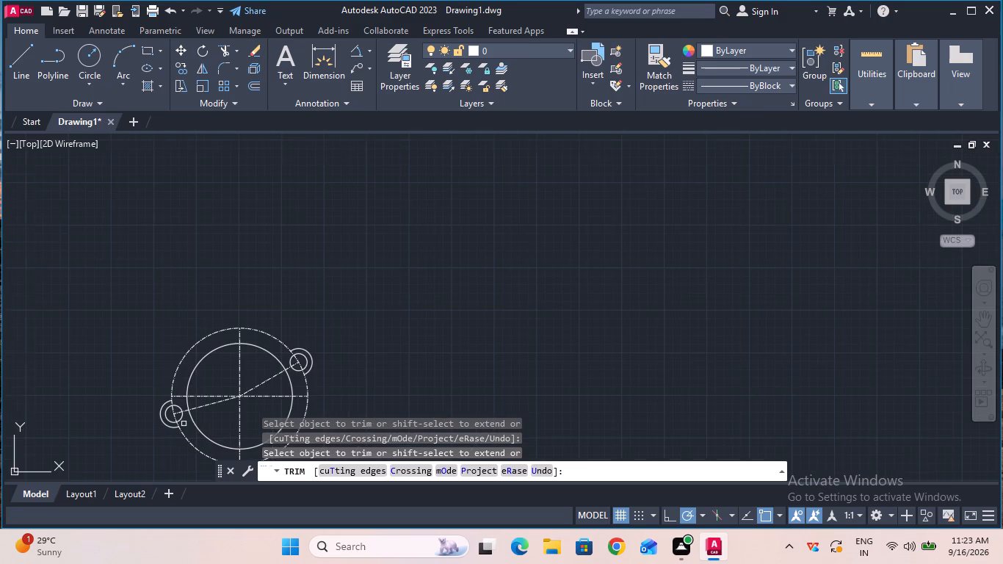
key(Escape)
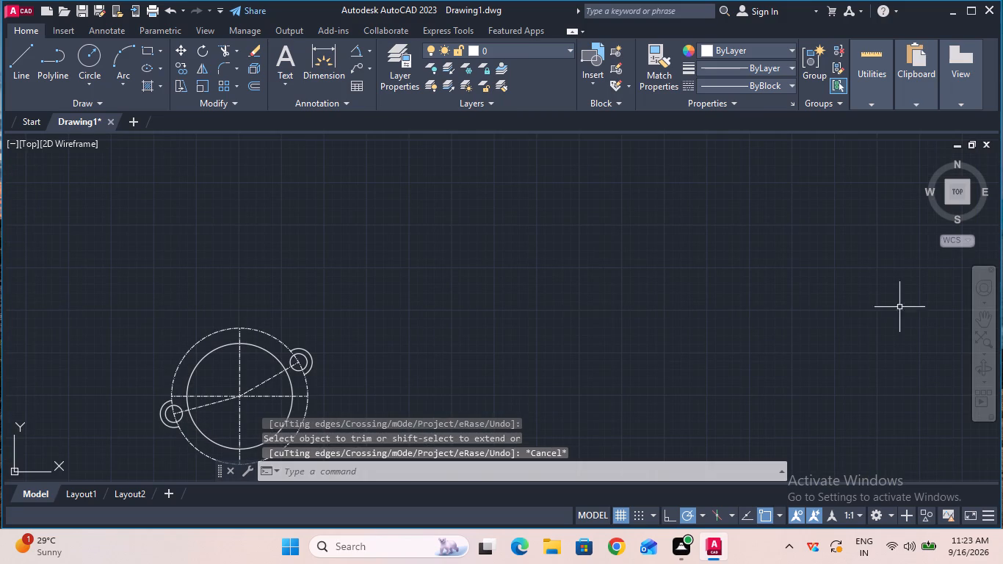
Draw a 32 mm radius circle in CENTER linetype, centered on the intersection of the main centerlines.
click(990, 319)
drag(444, 336, 448, 319)
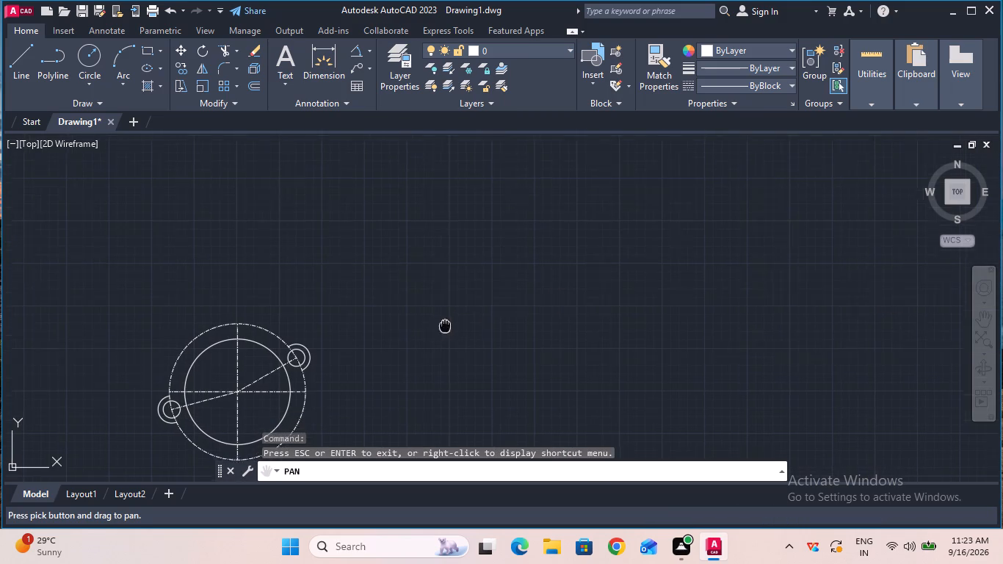
drag(448, 319, 504, 225)
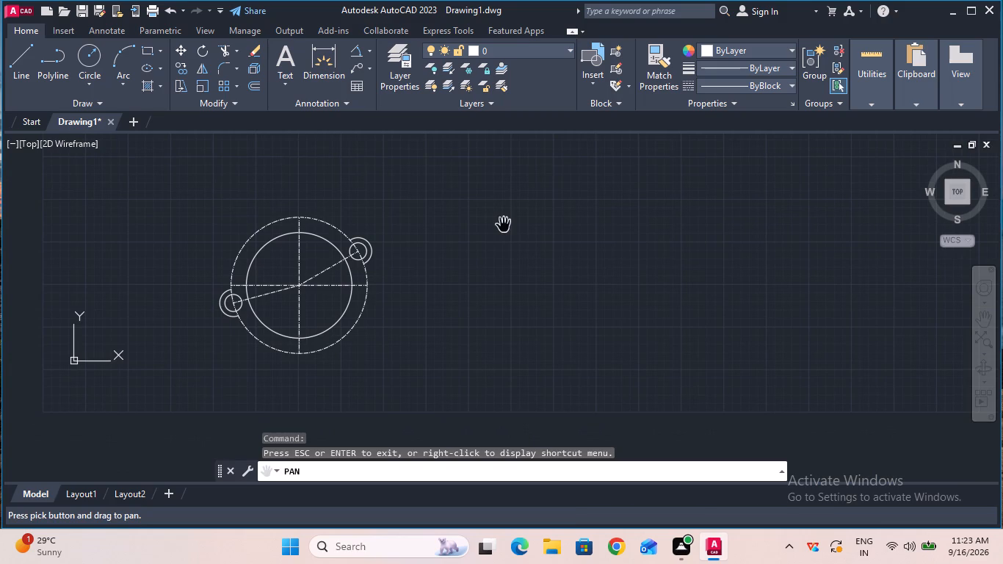
key(Escape)
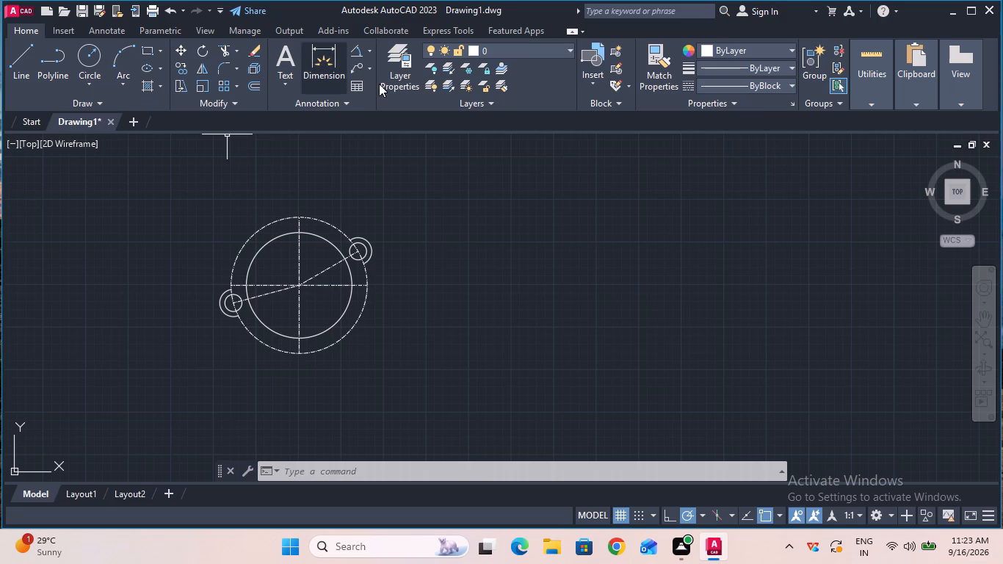
click(721, 86)
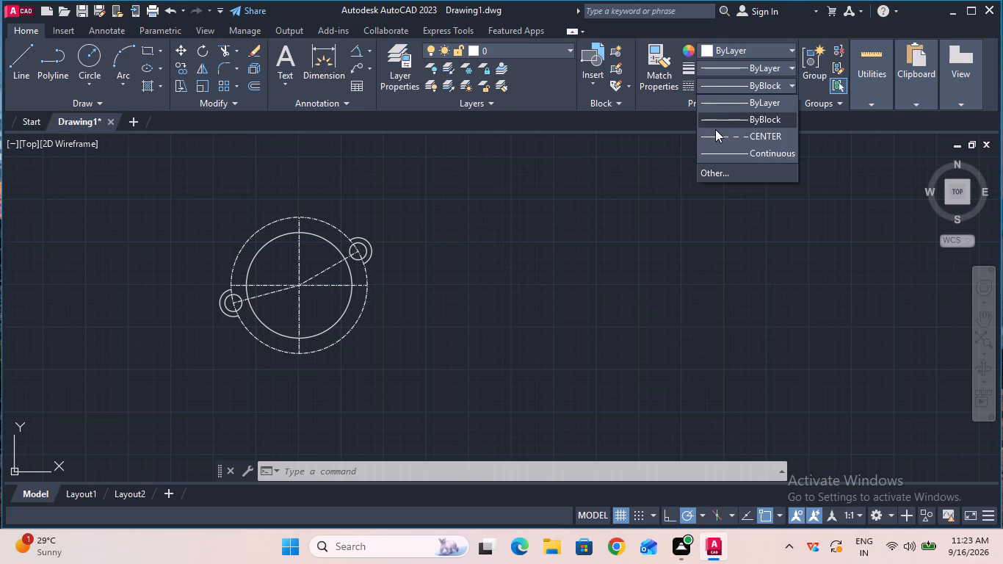
click(717, 131)
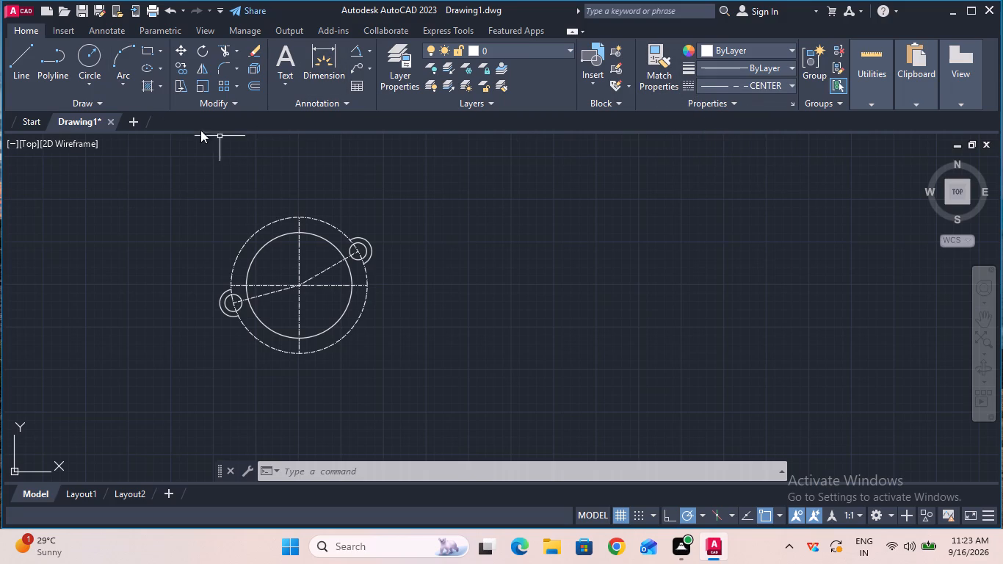
click(91, 59)
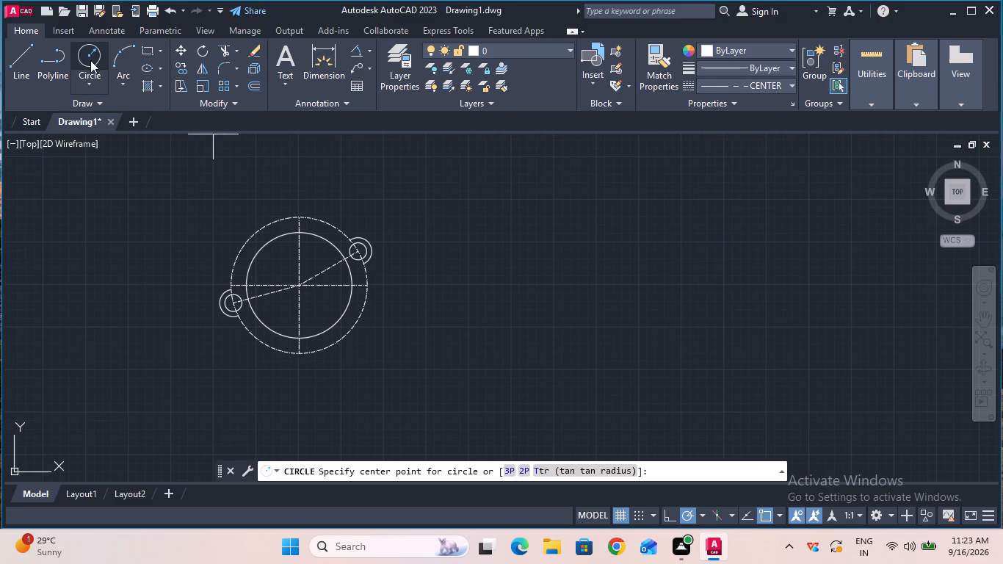
click(298, 286)
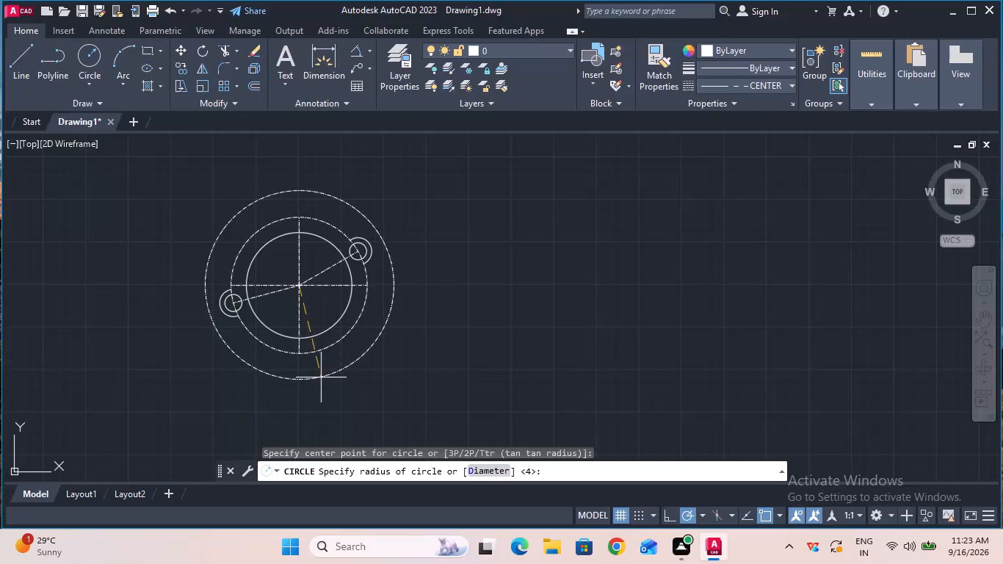
text(32)
key(Return)
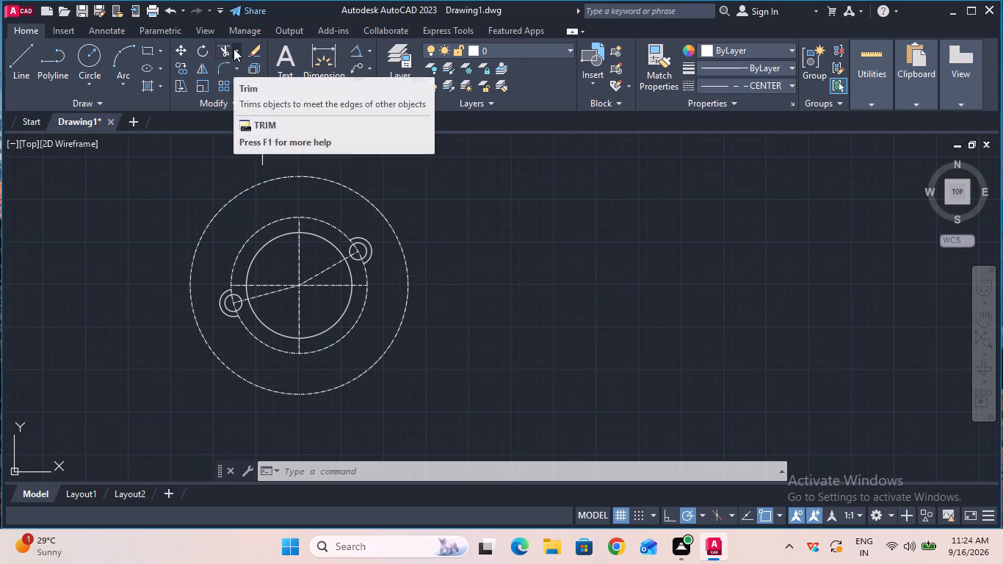
Extend the upper end of the vertical centerline out to the 32 mm radius circle.
click(234, 49)
click(252, 101)
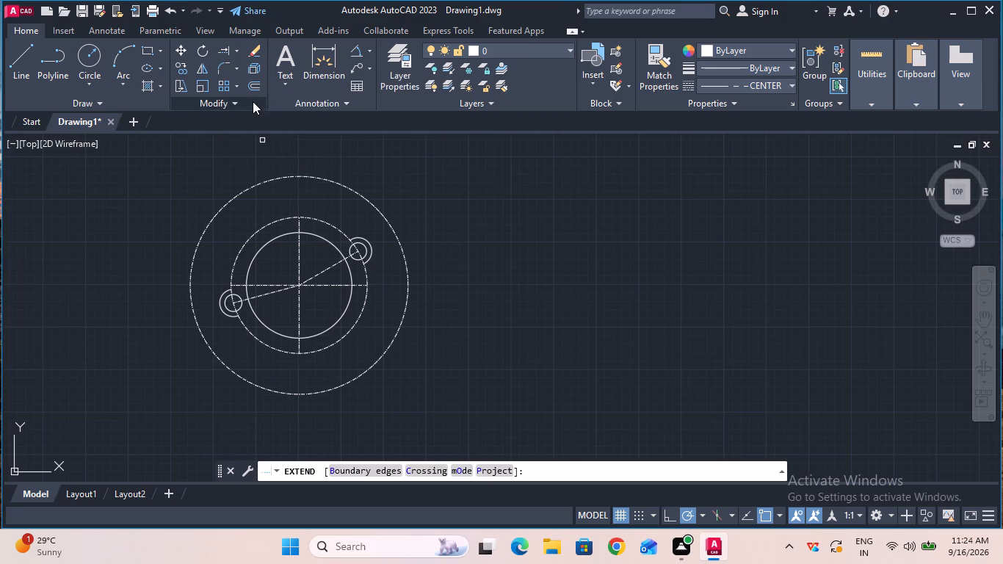
click(300, 223)
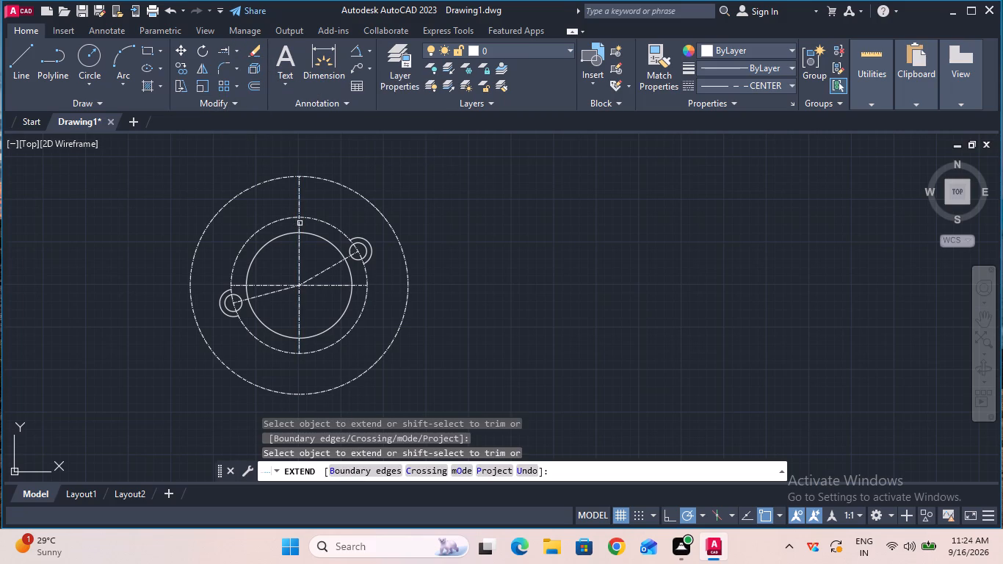
key(Escape)
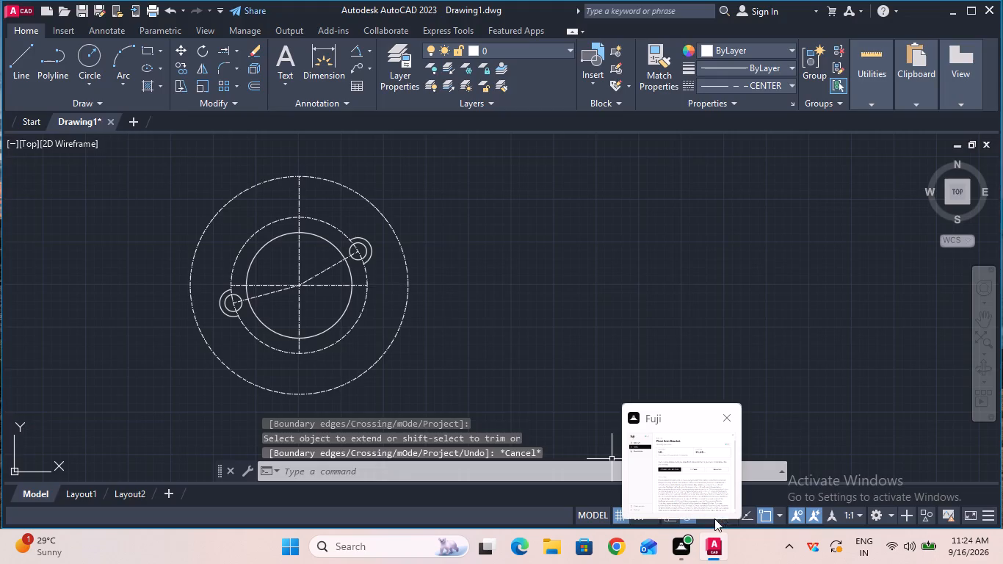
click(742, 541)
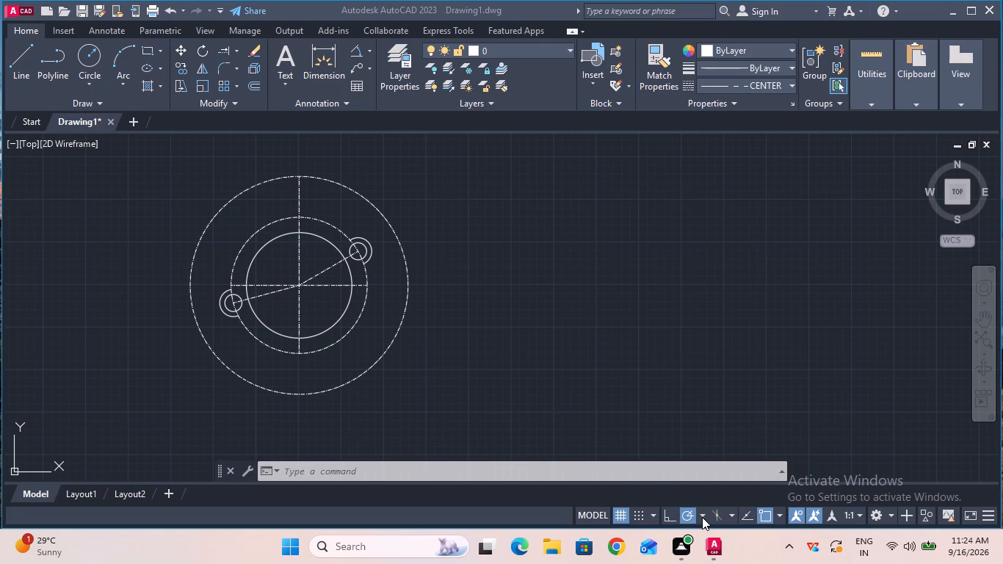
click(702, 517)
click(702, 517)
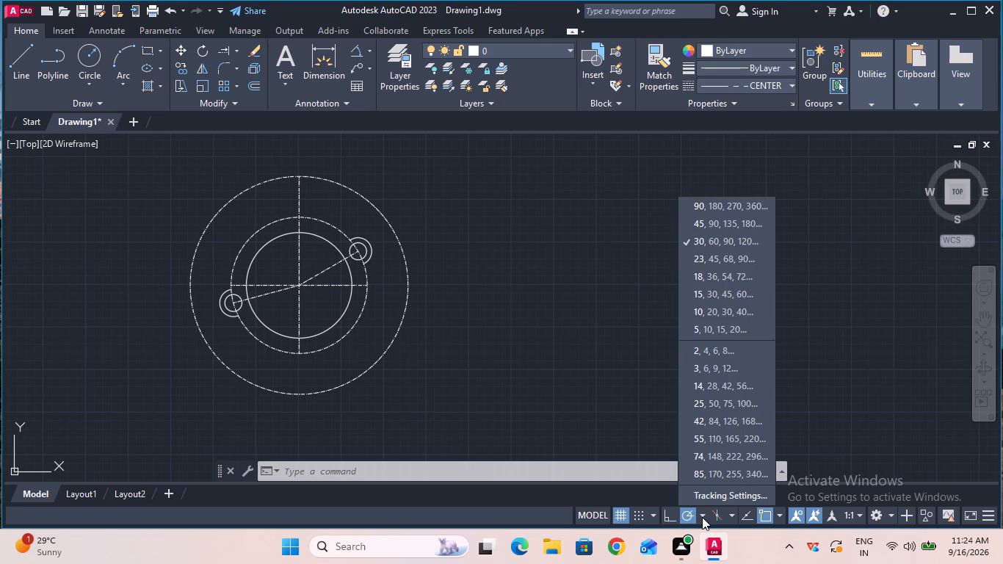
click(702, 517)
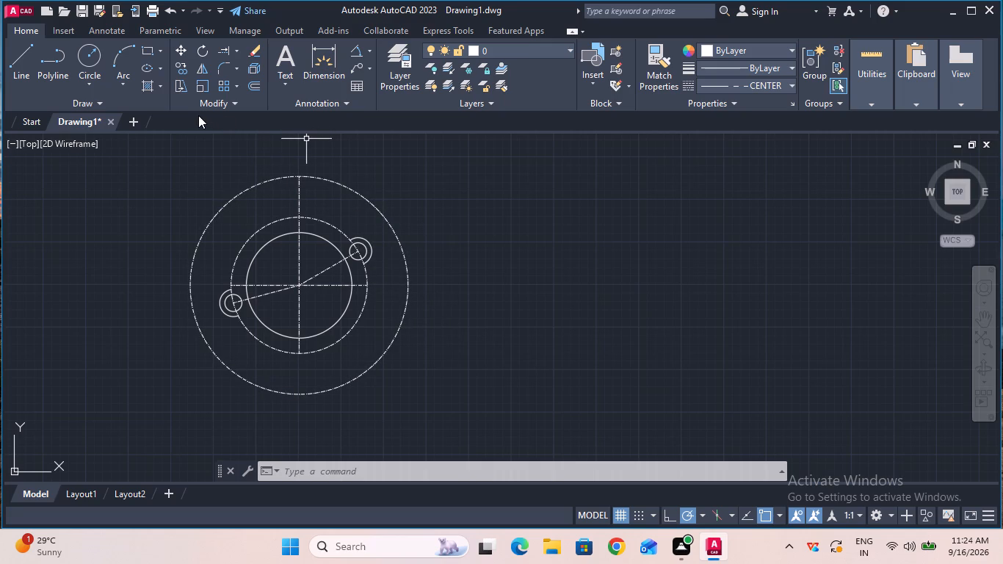
Draw a CENTER-linetype line from the main center to the 32 mm radius circle, 30° counterclockwise from the upper vertical centerline.
click(29, 75)
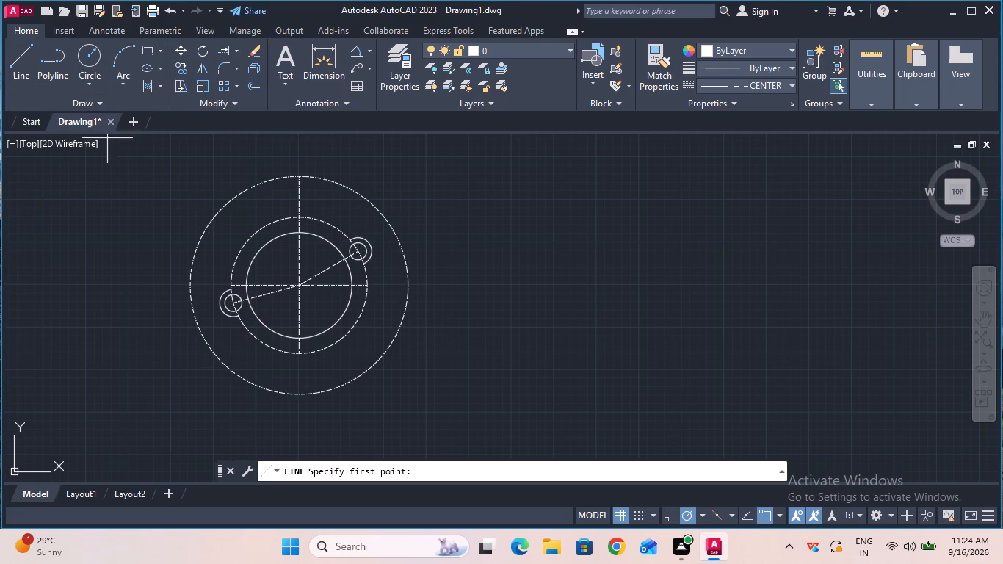
click(299, 286)
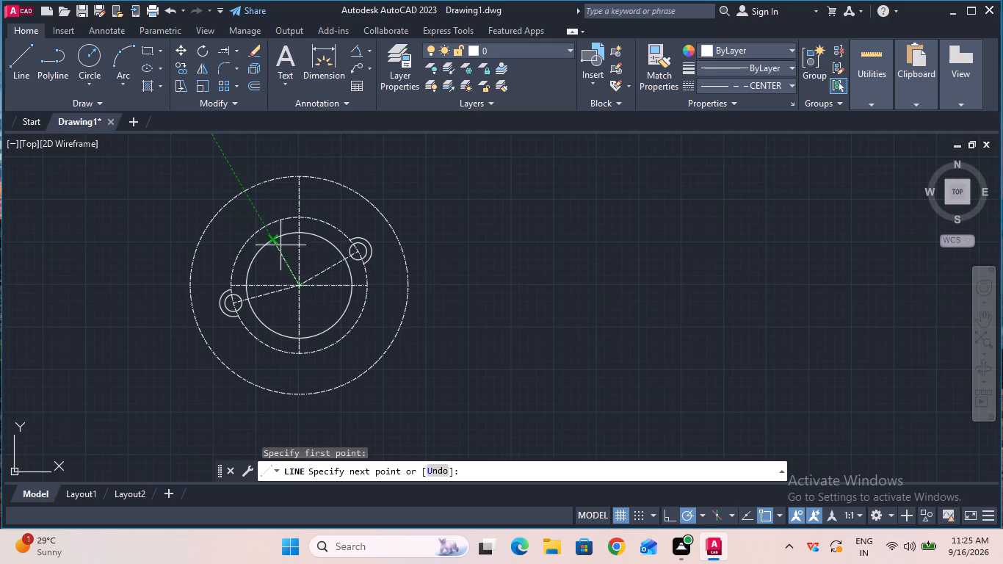
click(250, 193)
key(Escape)
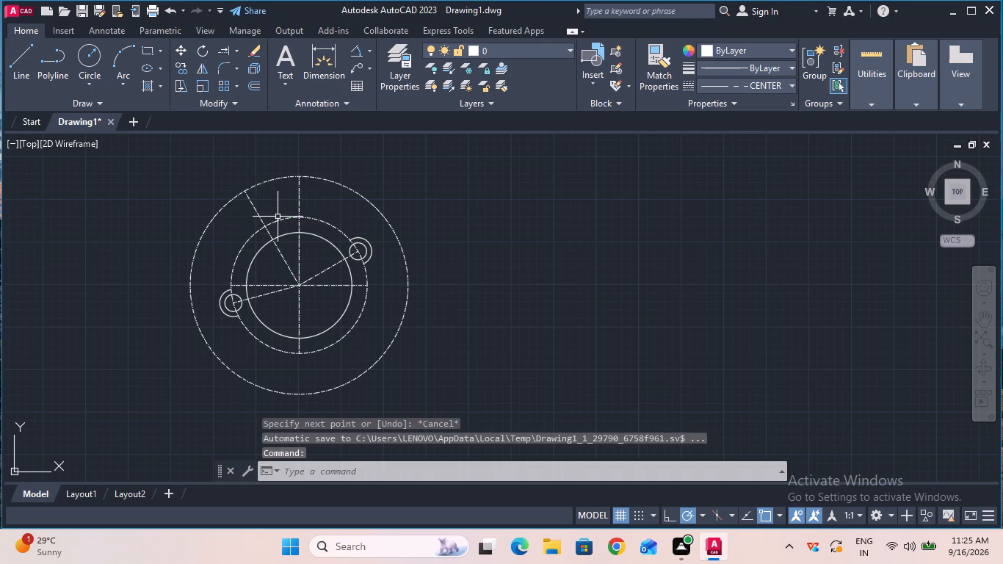
Check the angle between the new slanted centerline and the vertical centerline with an angular dimension, without placing it.
click(358, 51)
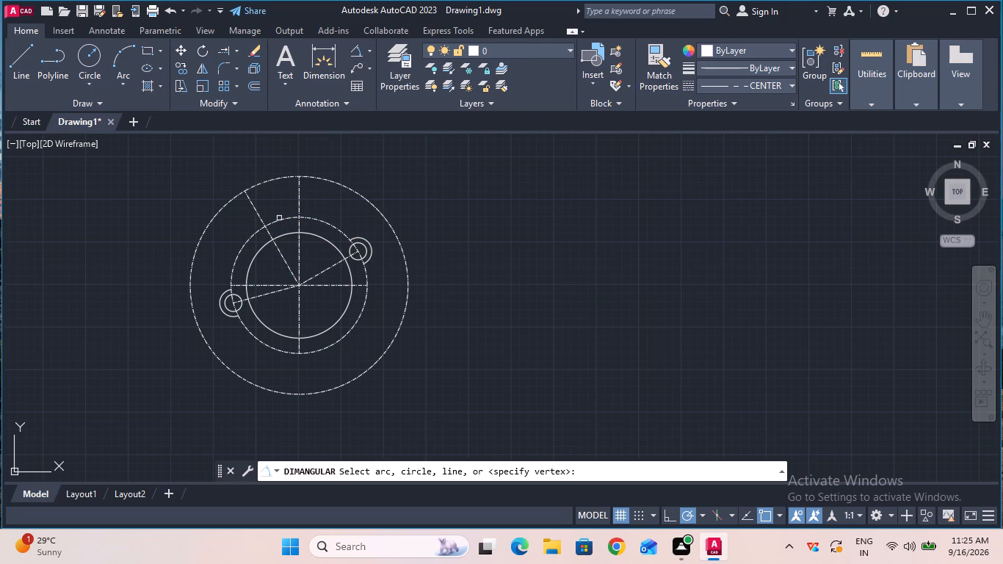
click(278, 248)
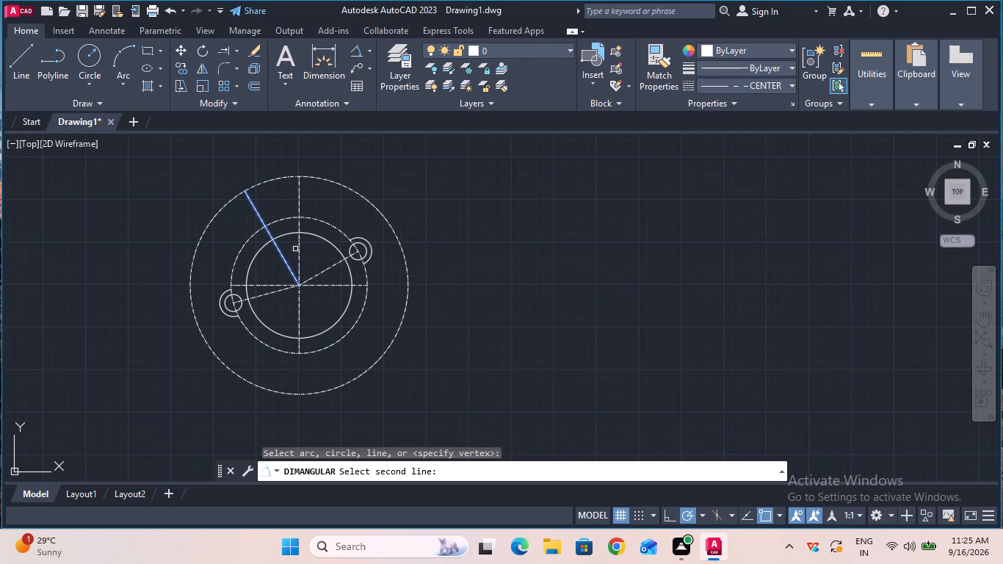
click(298, 249)
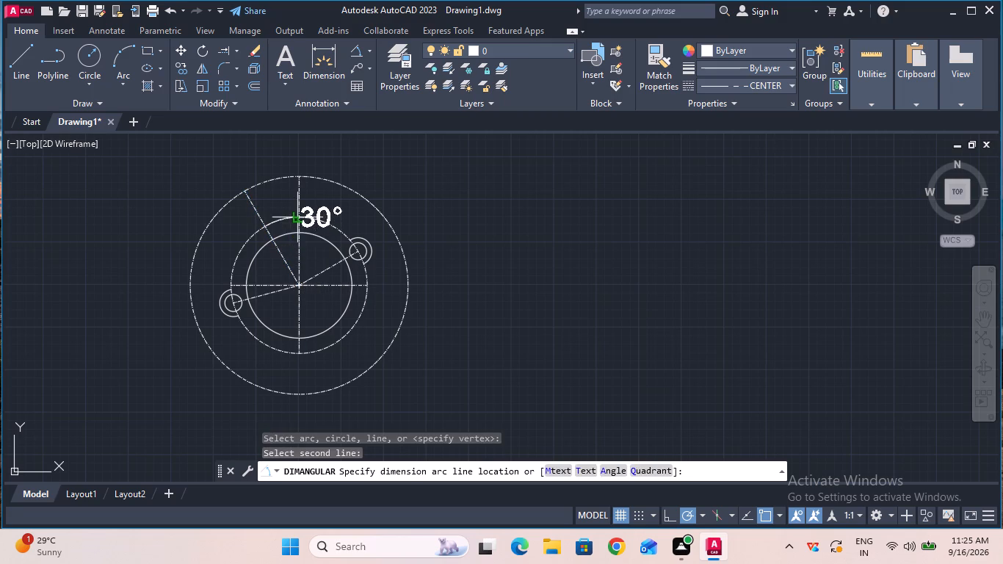
key(Escape)
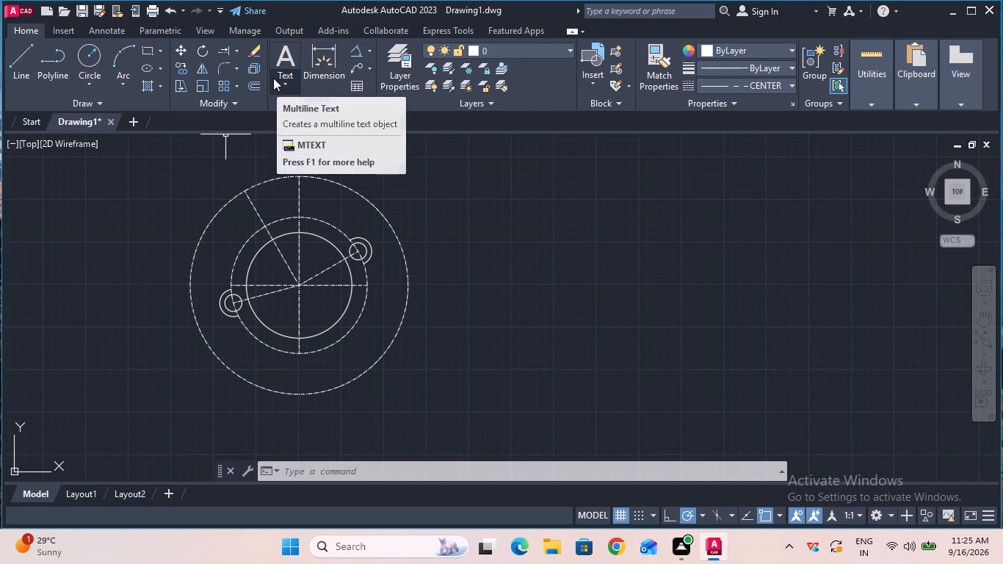
Trim the 32 mm radius circle, keeping only the arc between the slanted centerline and the vertical centerline.
click(239, 50)
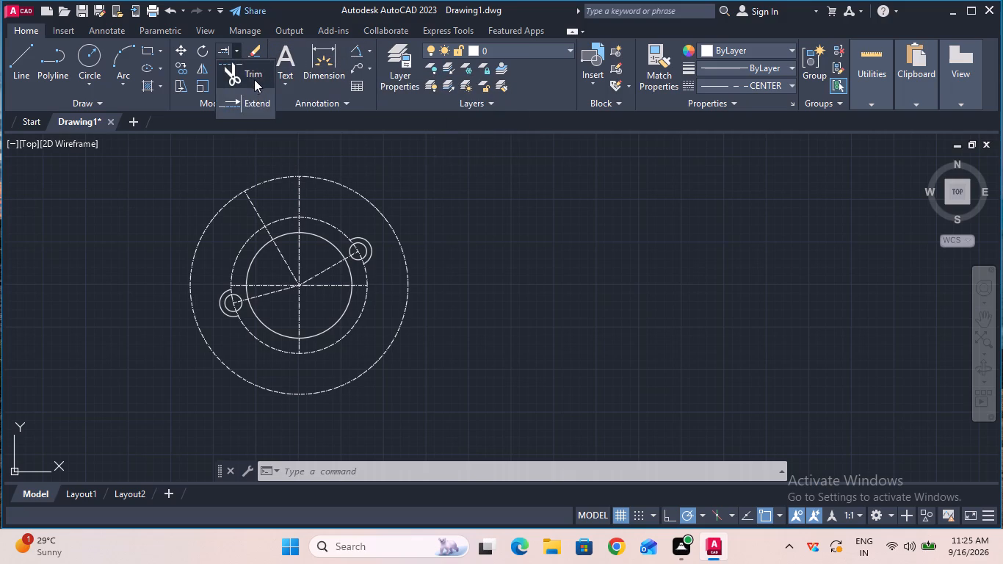
click(254, 77)
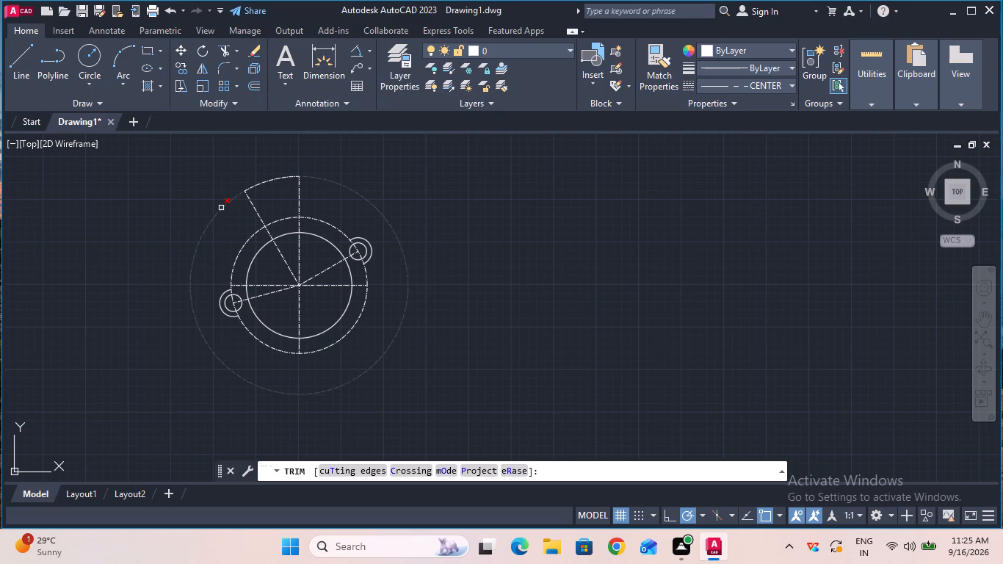
click(222, 208)
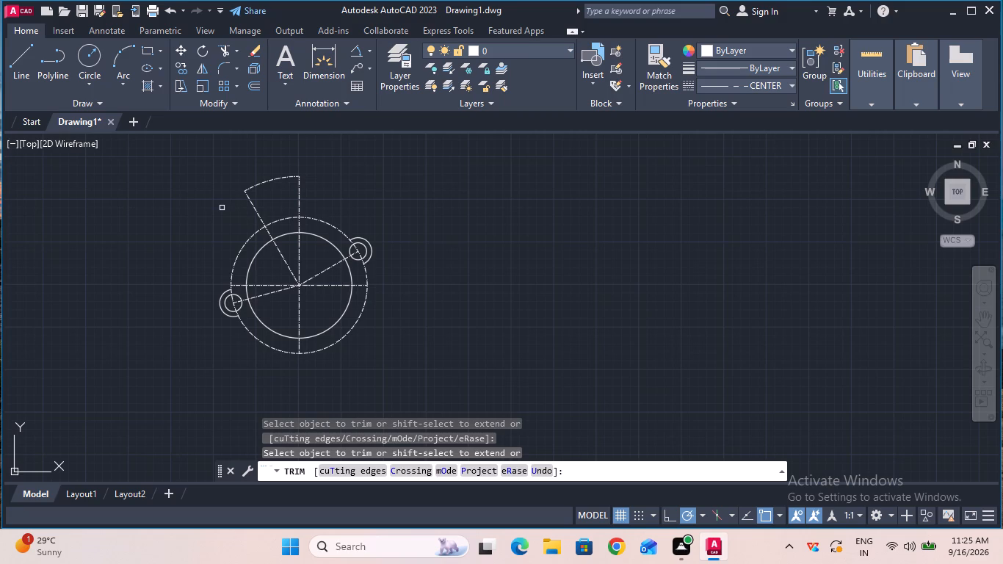
key(Escape)
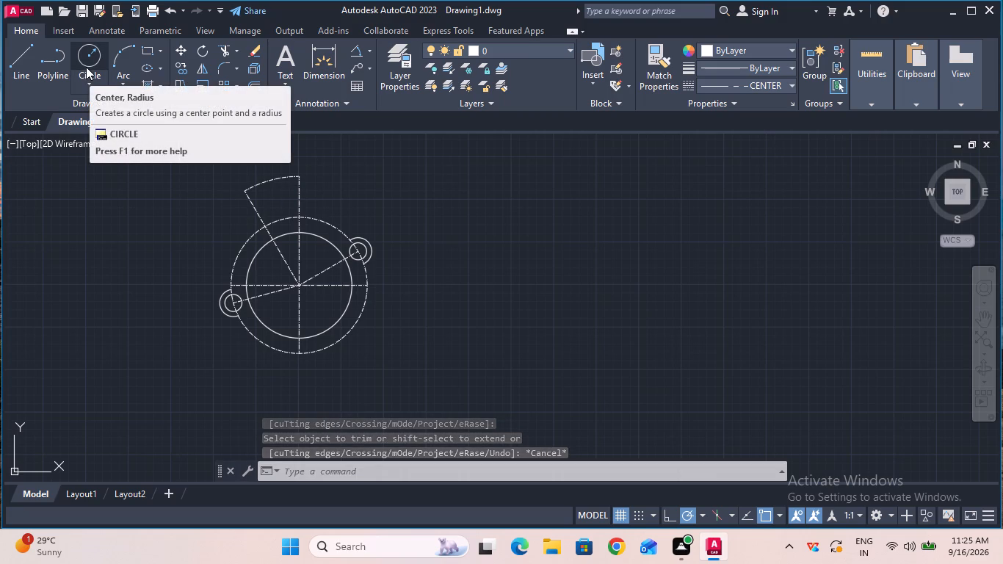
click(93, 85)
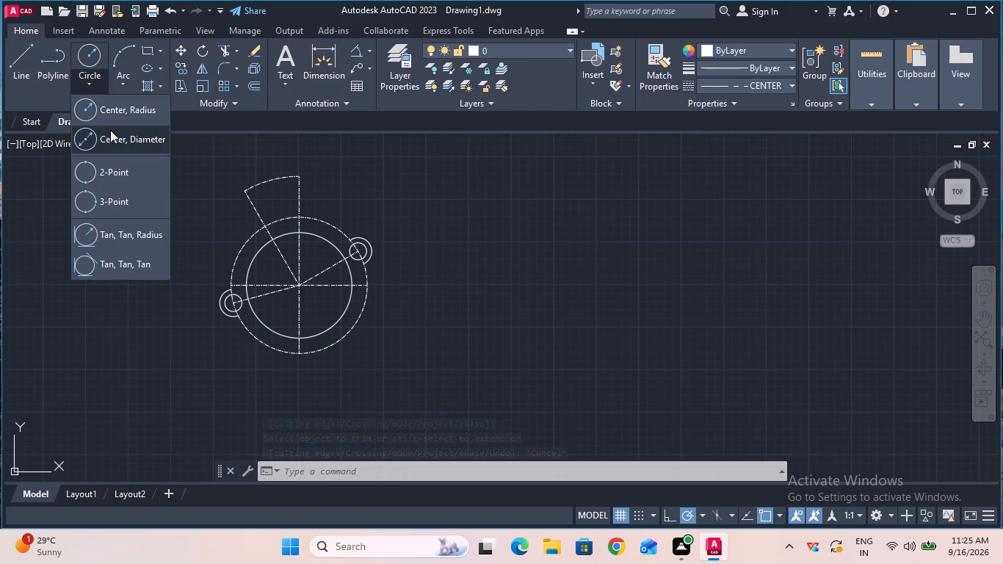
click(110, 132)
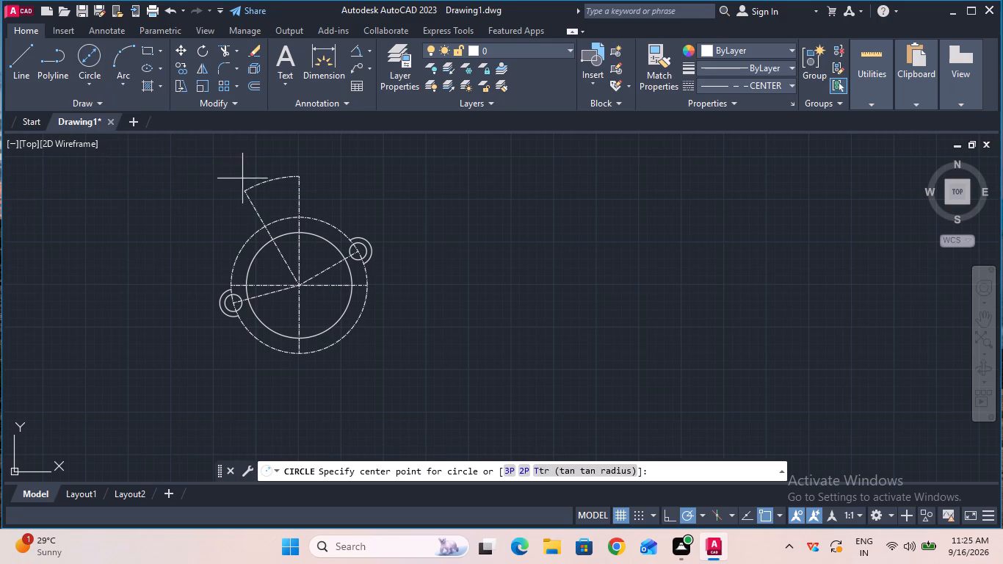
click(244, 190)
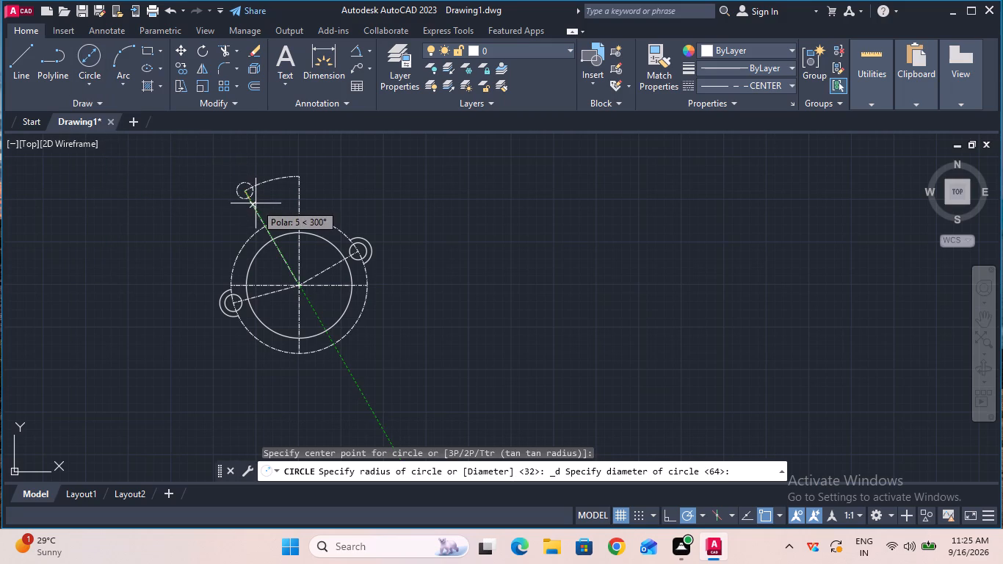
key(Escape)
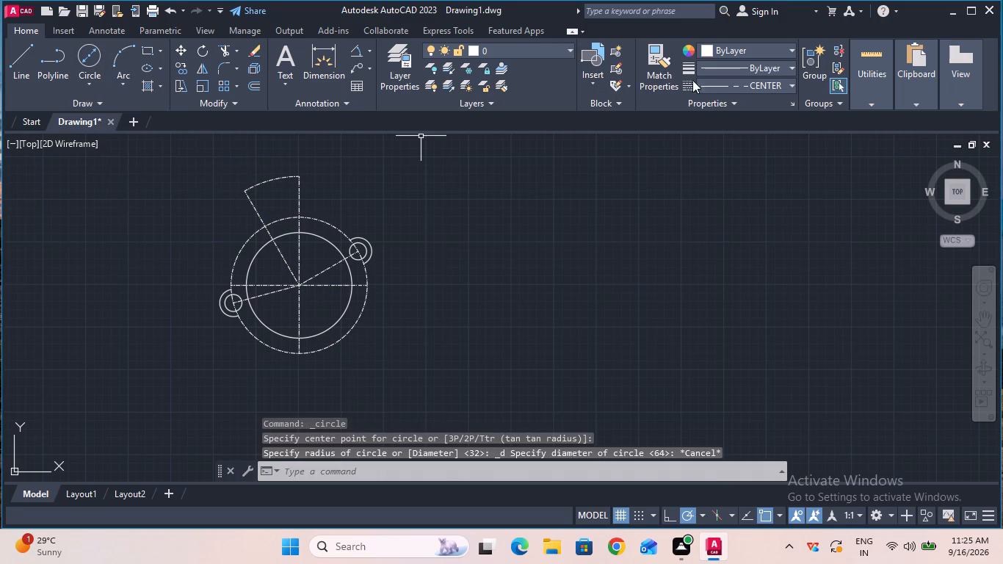
Draw 7 mm diameter circles in ByBlock linetype at both ends of the 32 mm radius arc, the slanted centerline's end first.
click(723, 80)
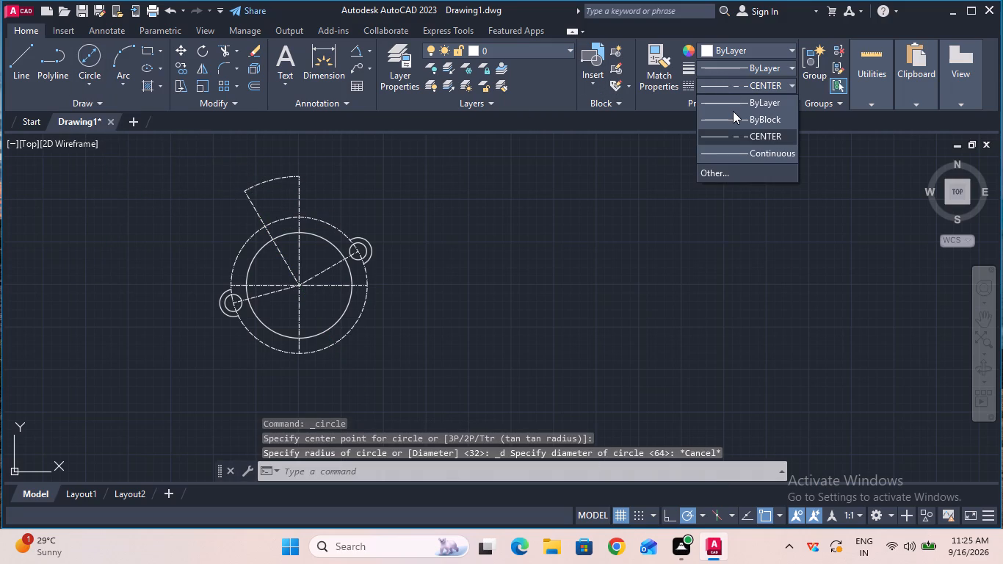
click(734, 116)
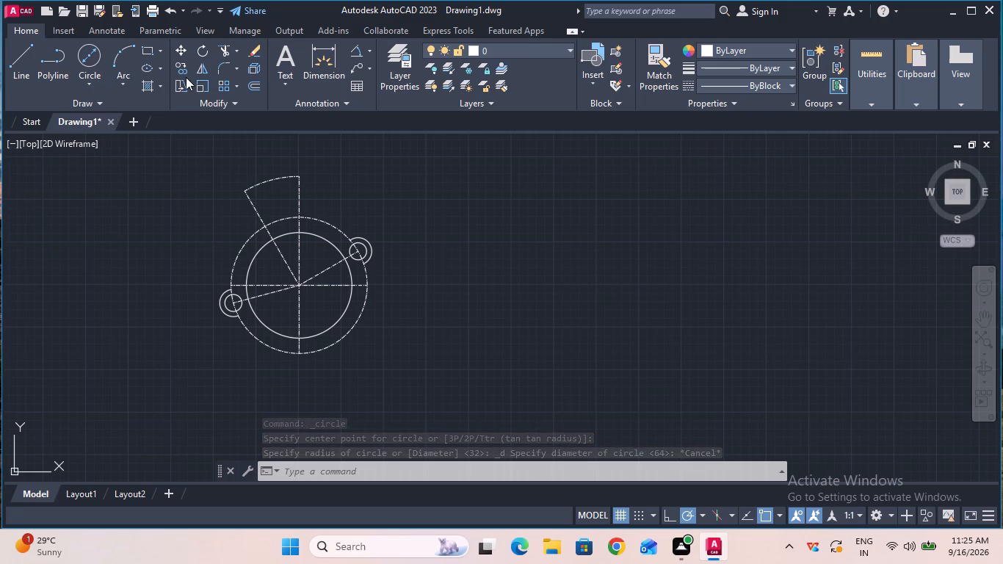
click(90, 62)
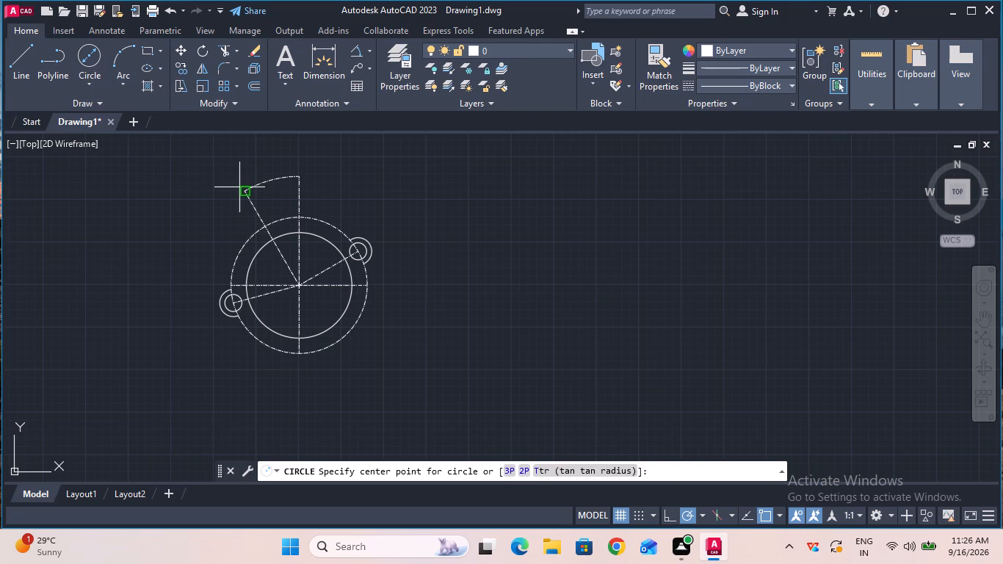
click(240, 191)
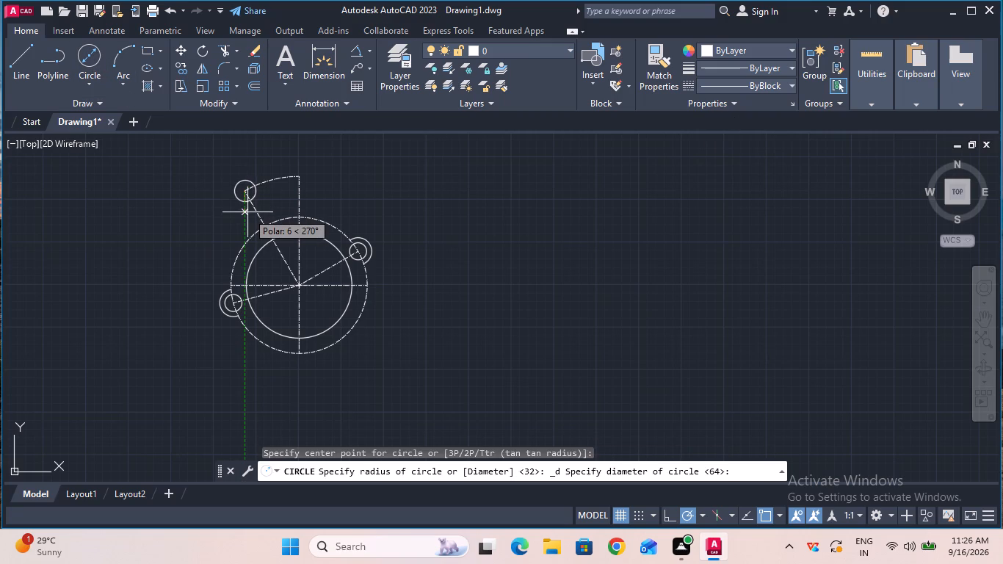
key(7)
key(Return)
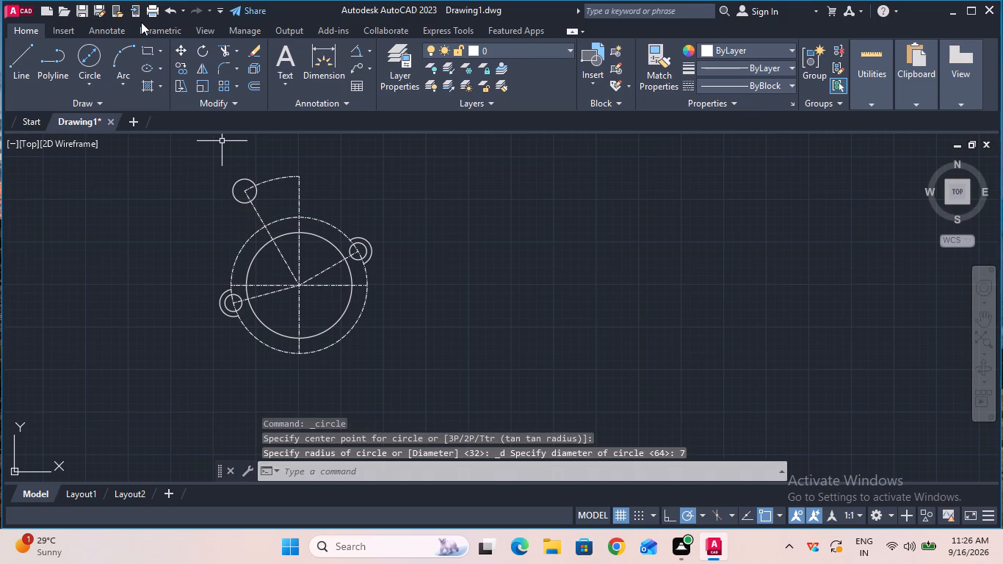
click(97, 57)
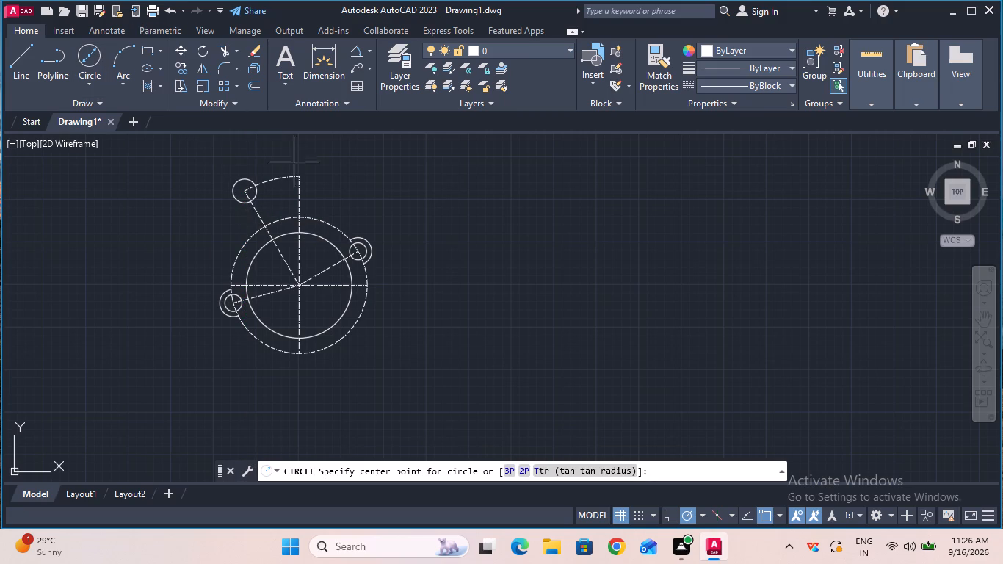
click(297, 176)
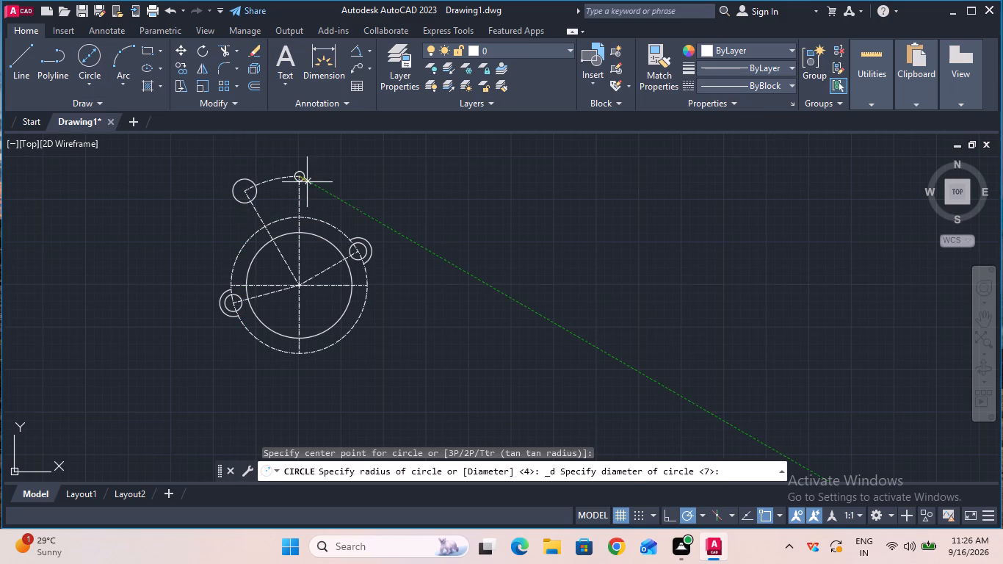
key(7)
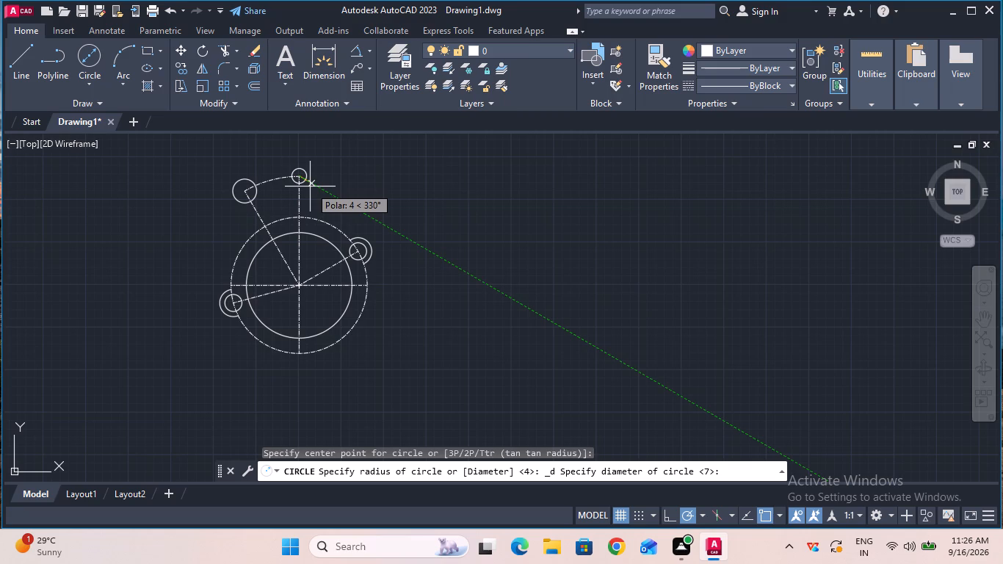
key(Return)
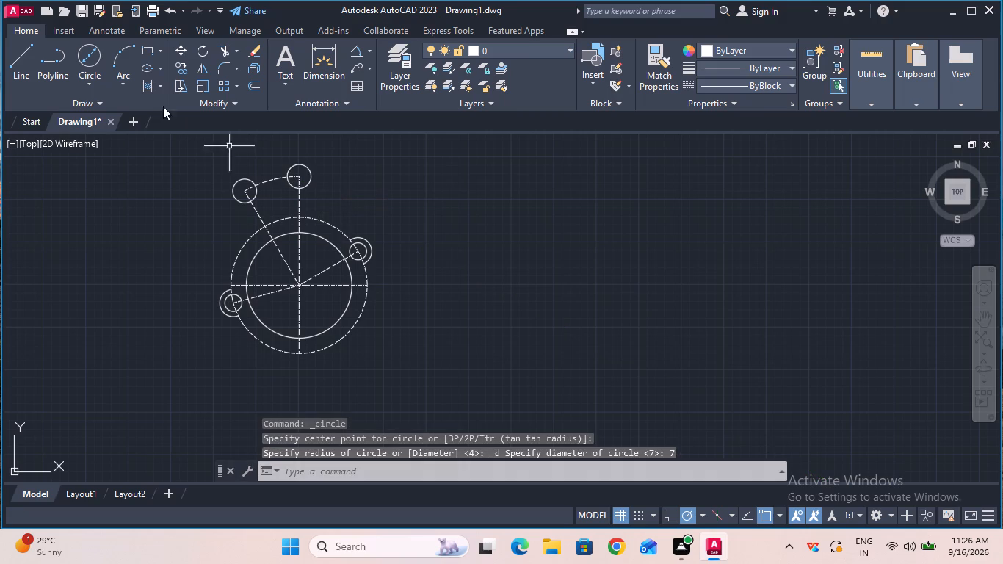
Draw an 11 mm diameter circle concentric with each 7 mm circle, at the slanted centerline first and the vertical centerline second.
click(84, 57)
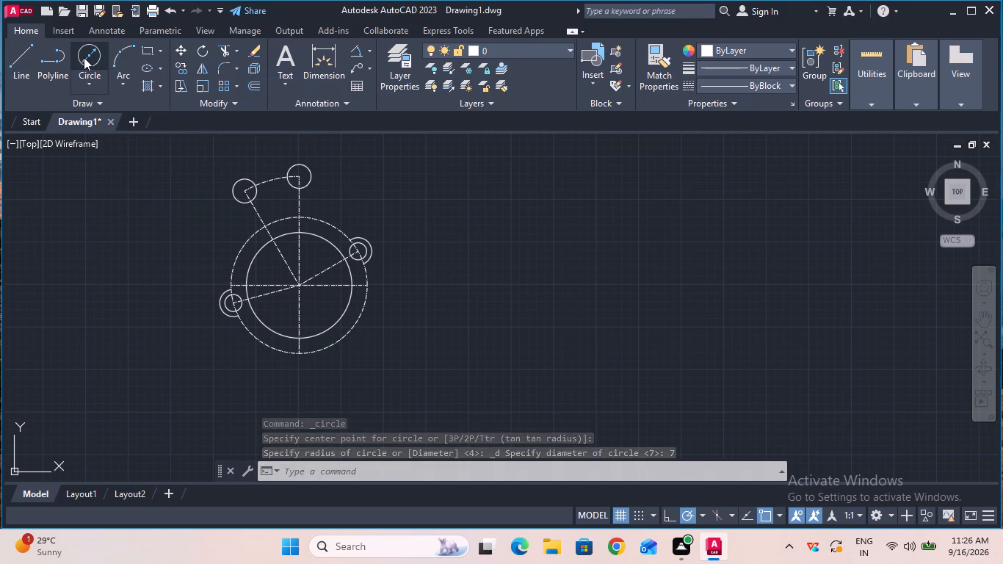
click(247, 193)
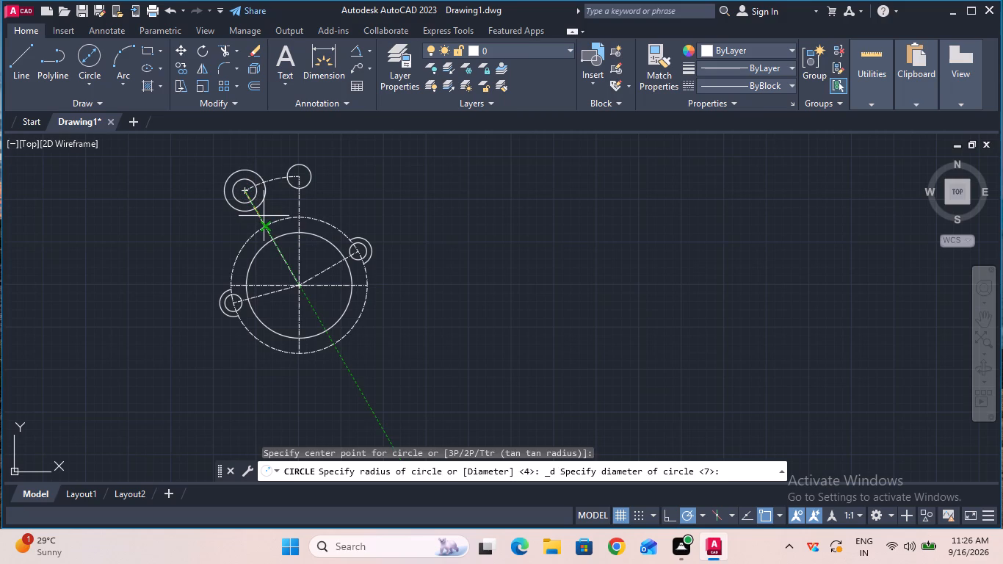
text(11)
key(Return)
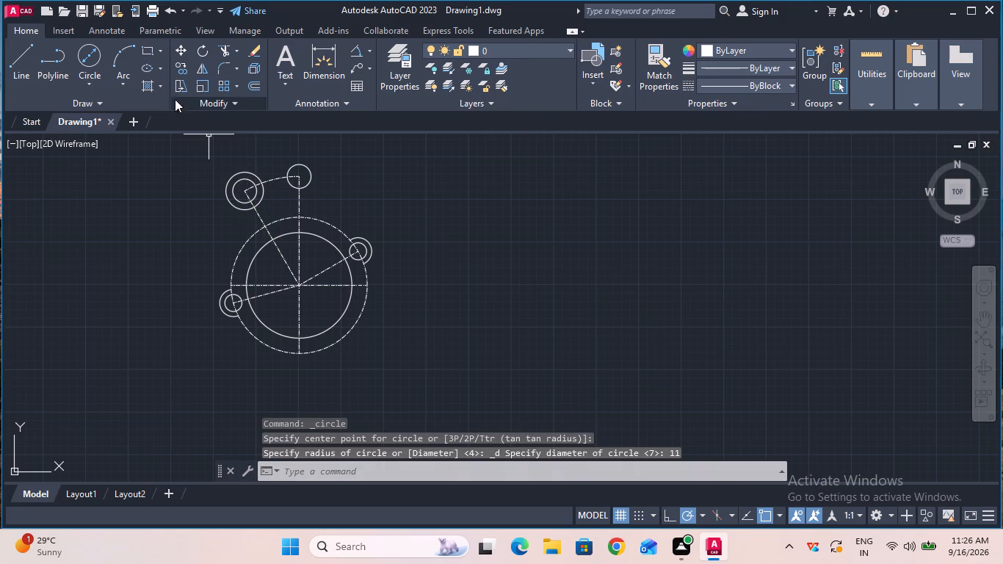
click(93, 53)
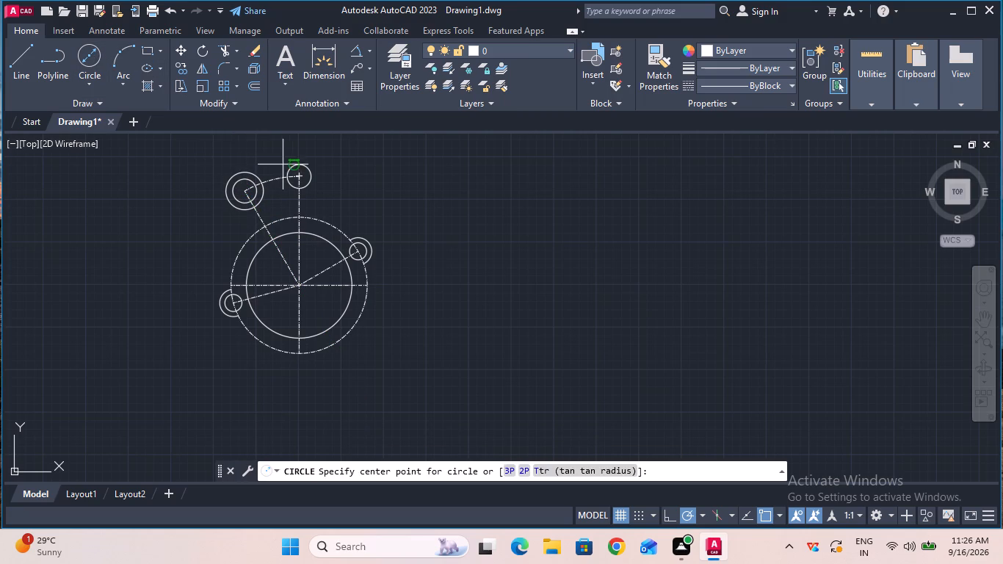
click(300, 176)
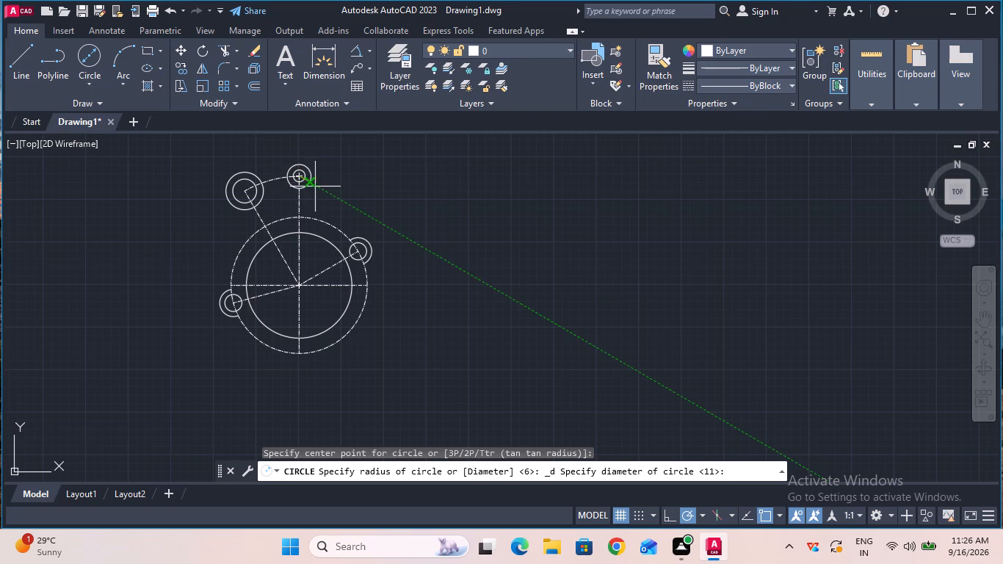
text(11)
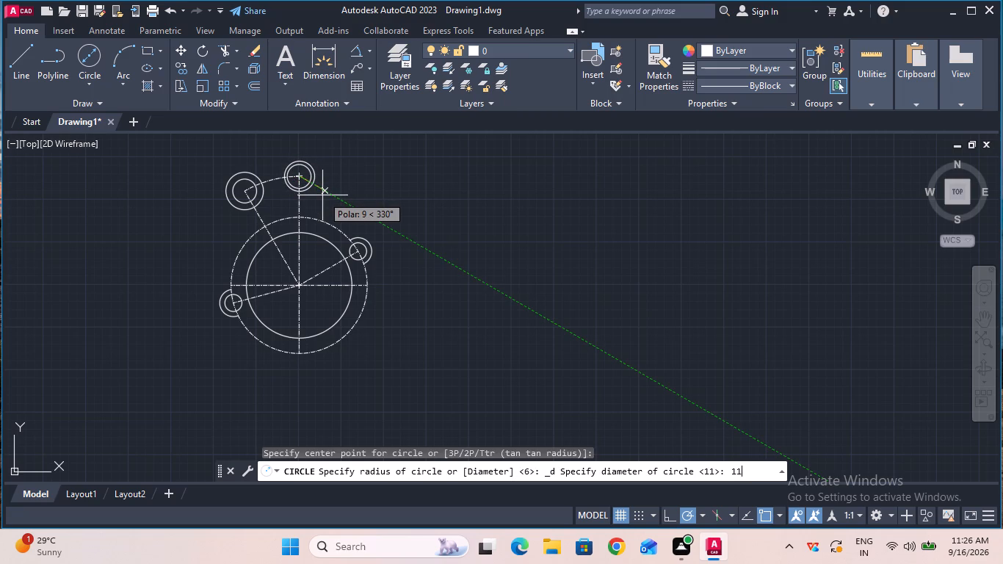
key(Return)
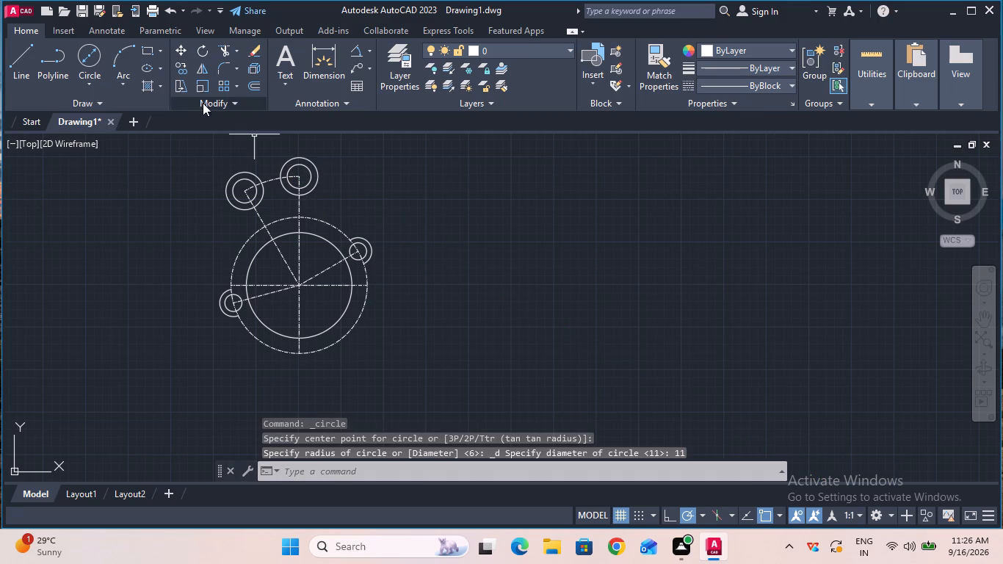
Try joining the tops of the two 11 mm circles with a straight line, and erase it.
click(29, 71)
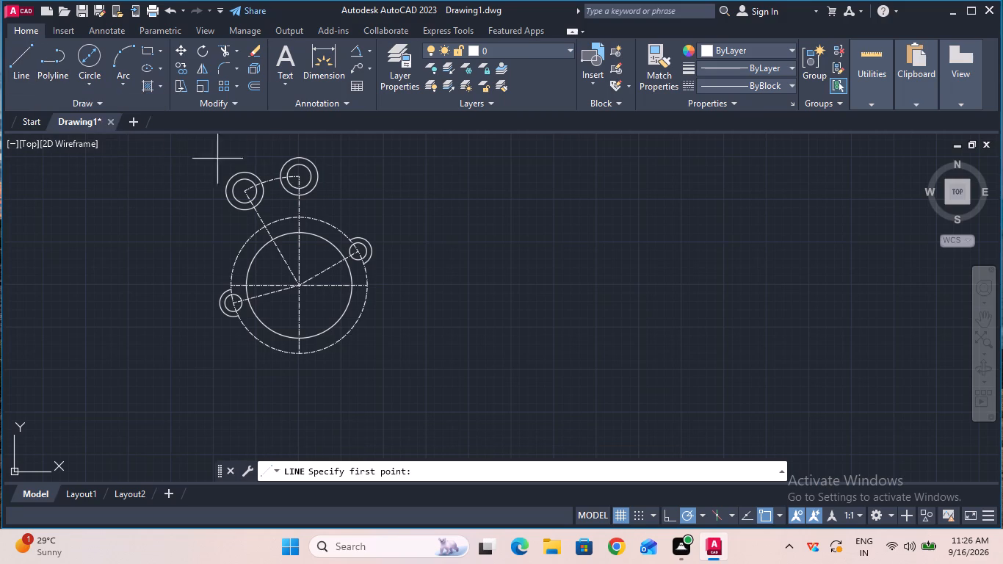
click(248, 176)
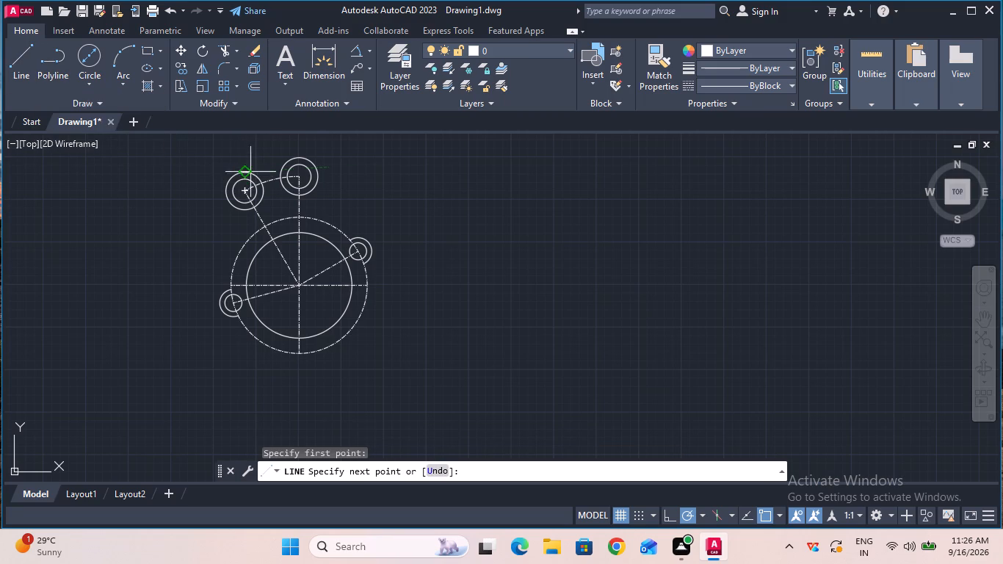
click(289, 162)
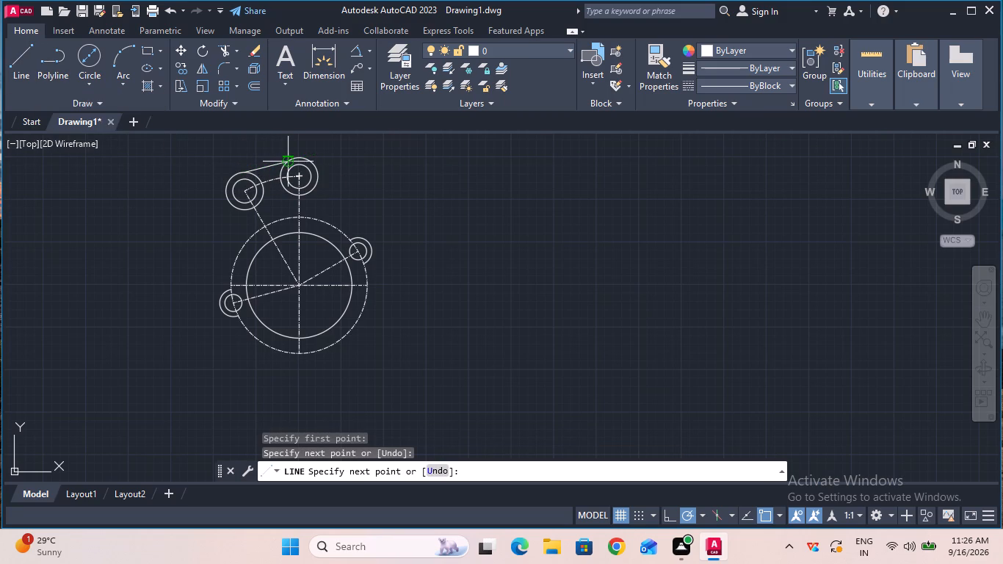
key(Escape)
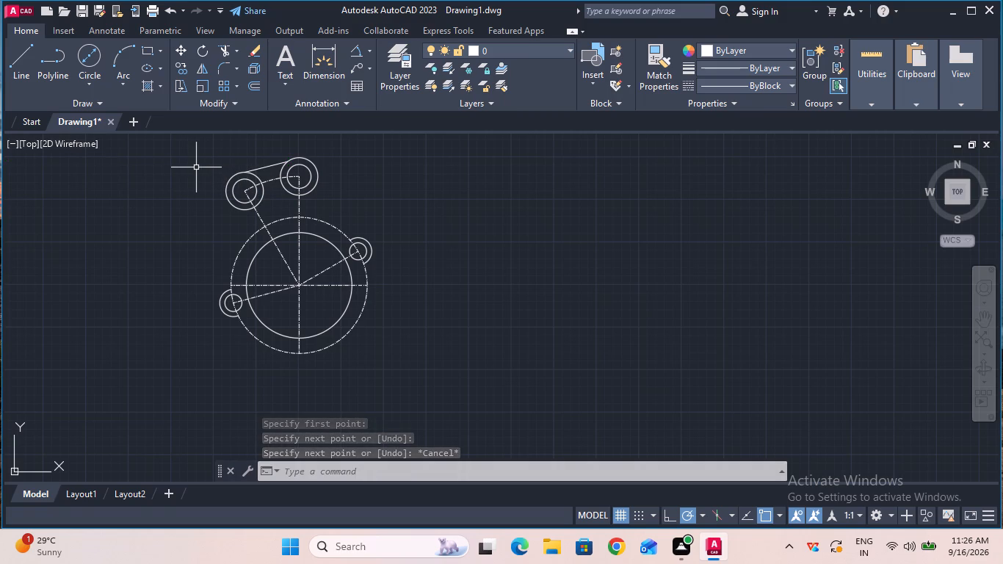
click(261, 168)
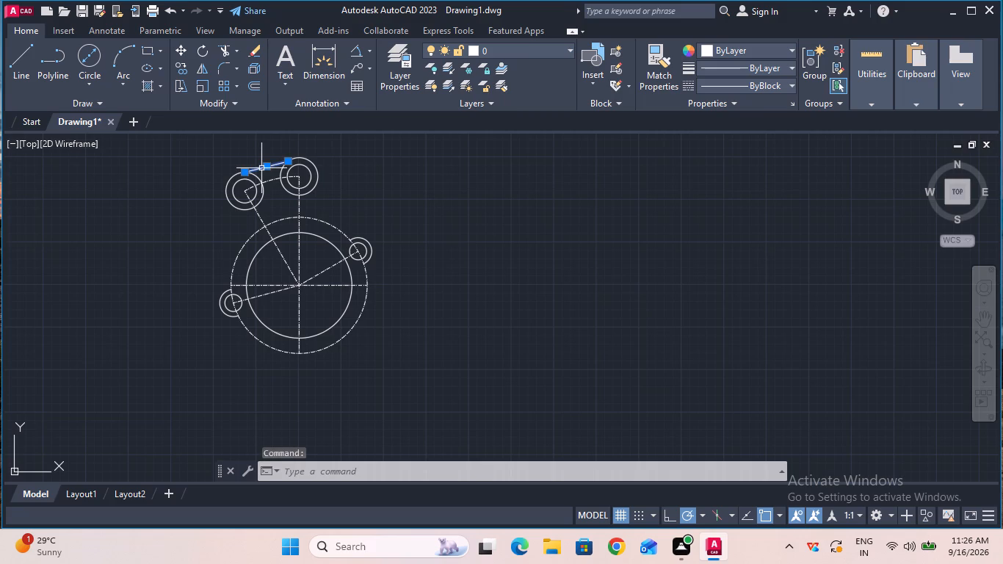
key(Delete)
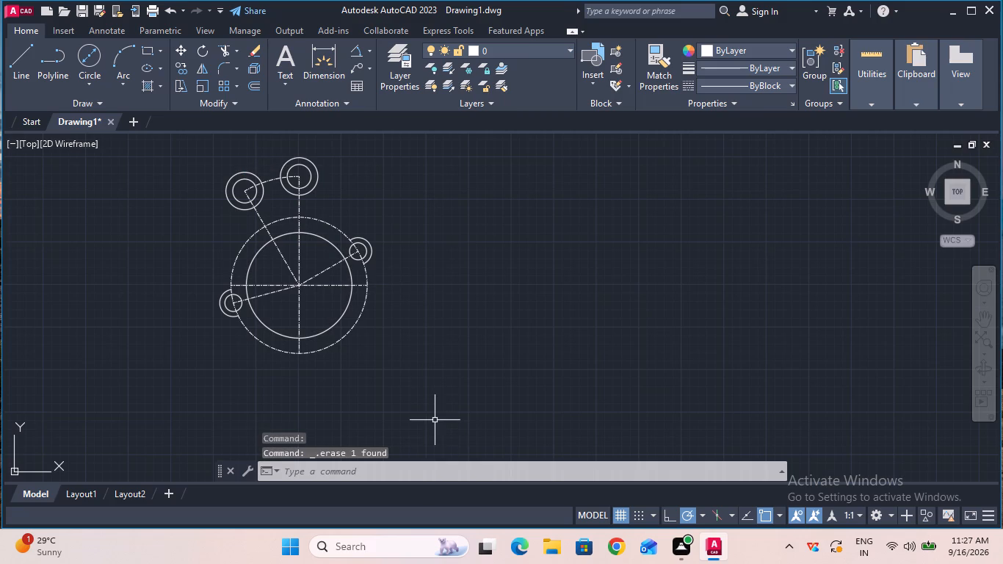
Draw a line tangent to the upper side of both 11 mm circles, from the slanted centerline's circle to the vertical centerline's circle.
key(l)
key(Return)
text(tan)
key(Return)
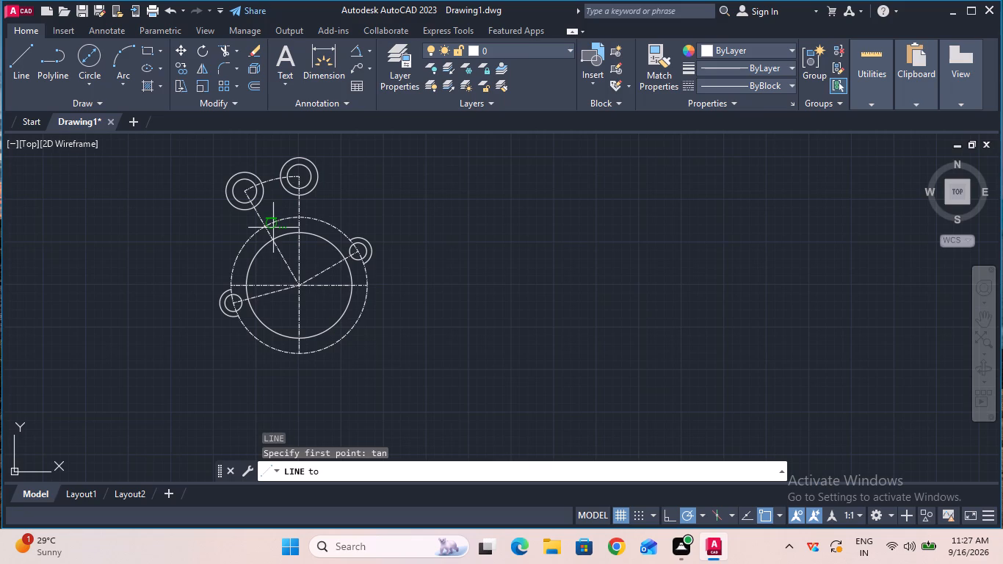
click(242, 173)
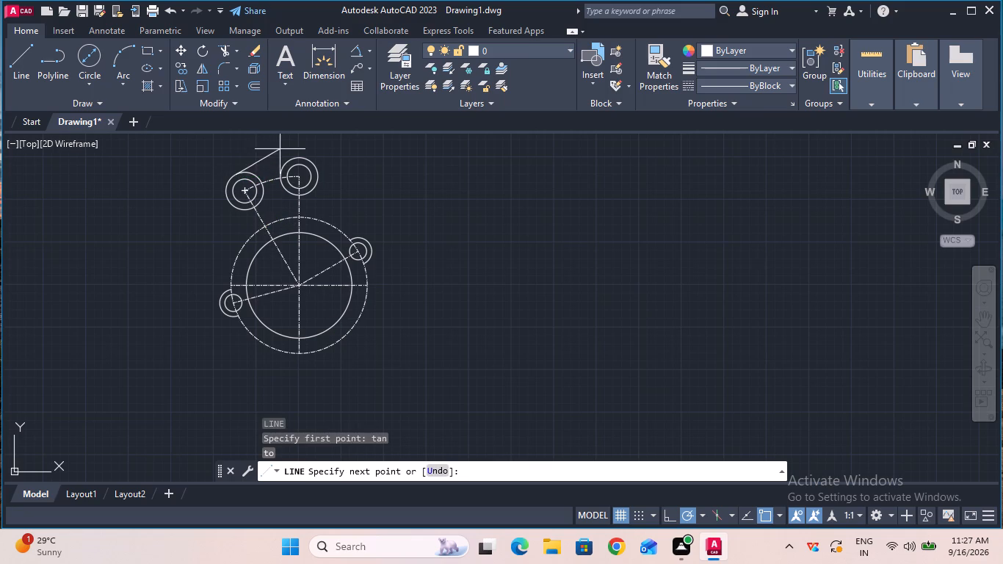
text(tan)
key(Return)
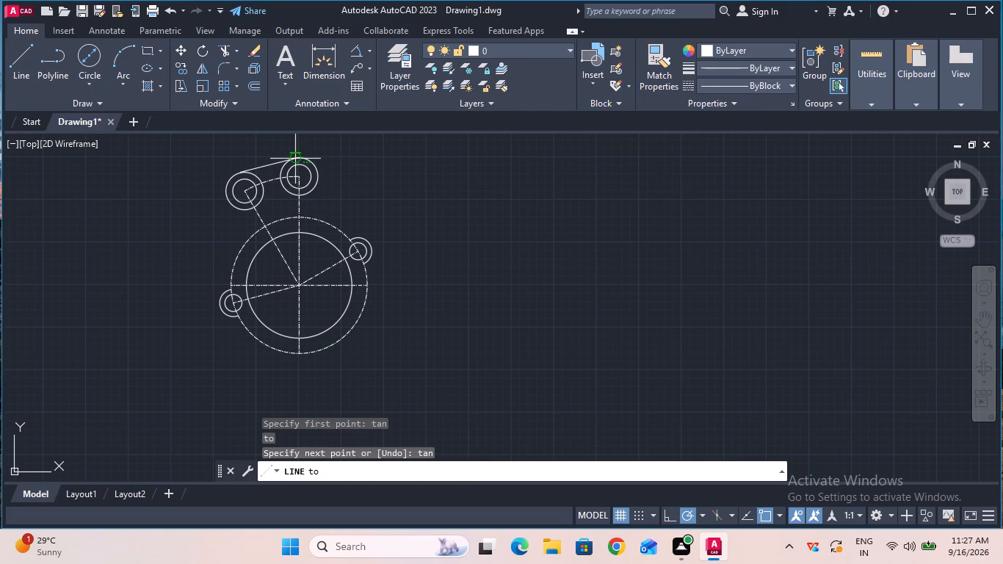
click(295, 159)
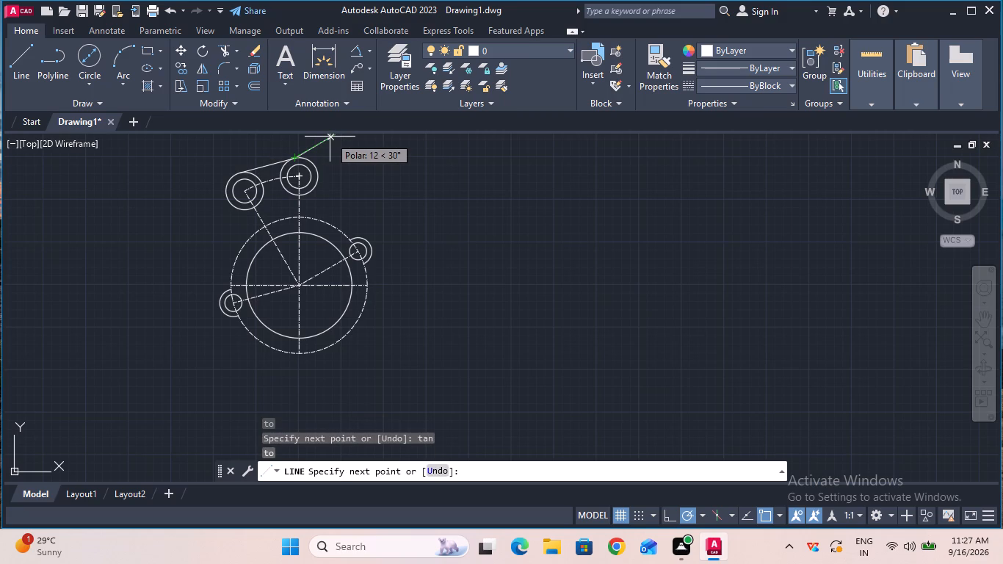
key(Escape)
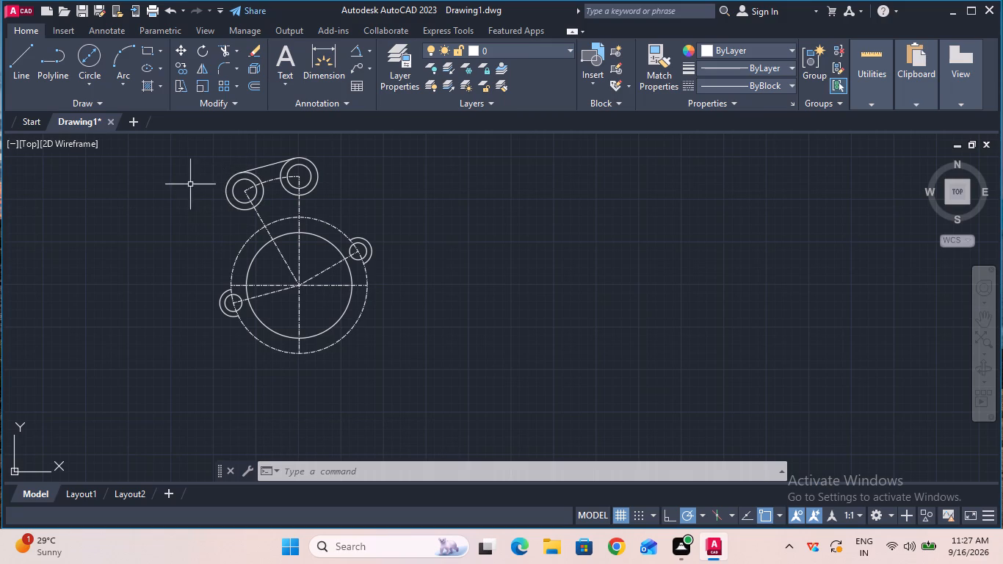
Draw a 20 mm radius circle tangent to the 40 mm dash-dot circle's left side and the slanted centerline's 11 mm circle.
click(97, 79)
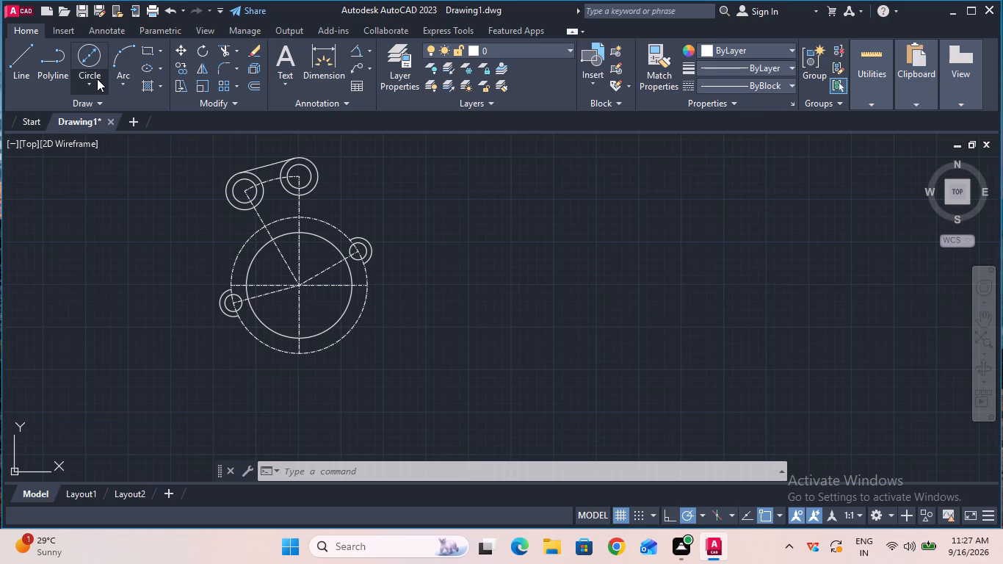
click(126, 231)
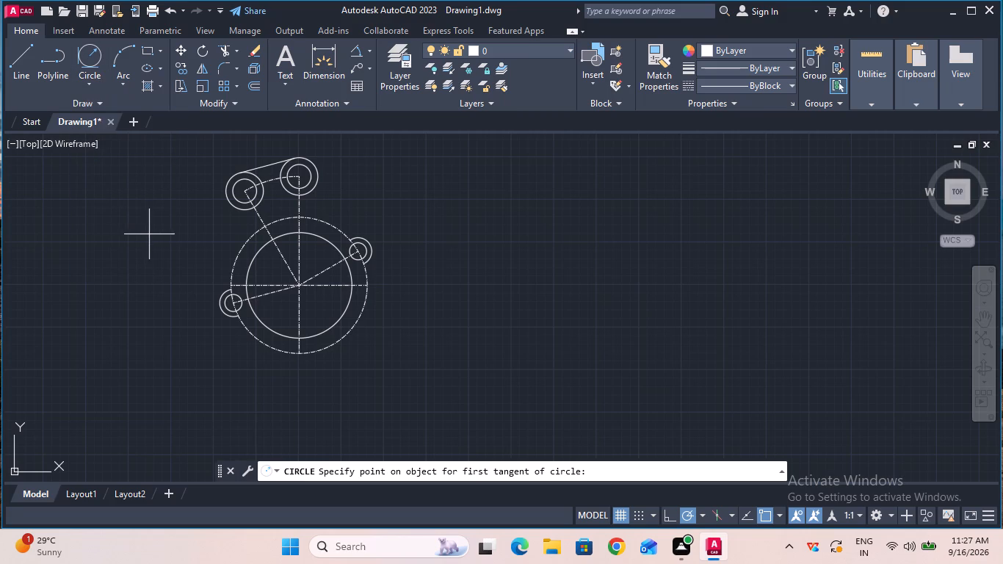
click(241, 250)
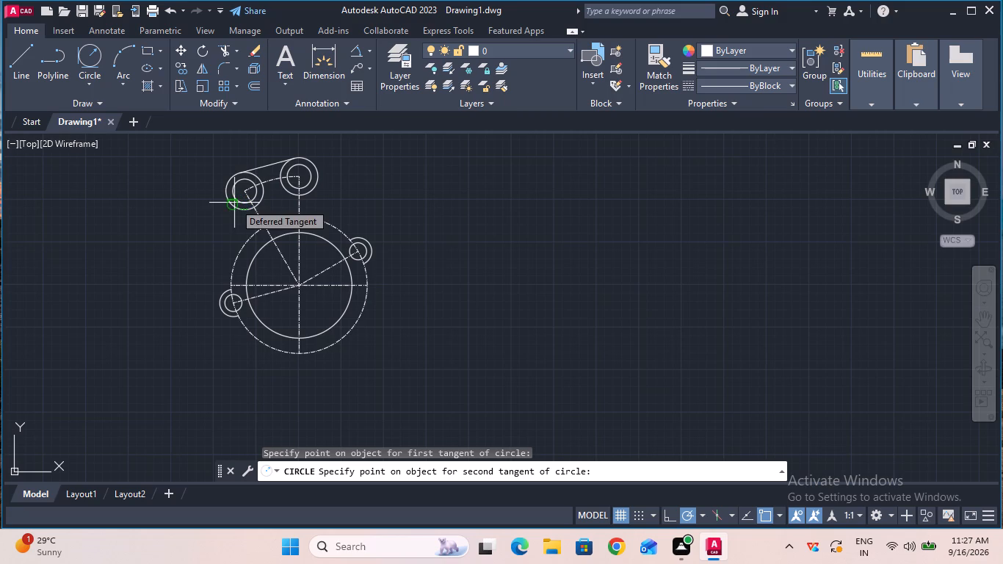
click(227, 198)
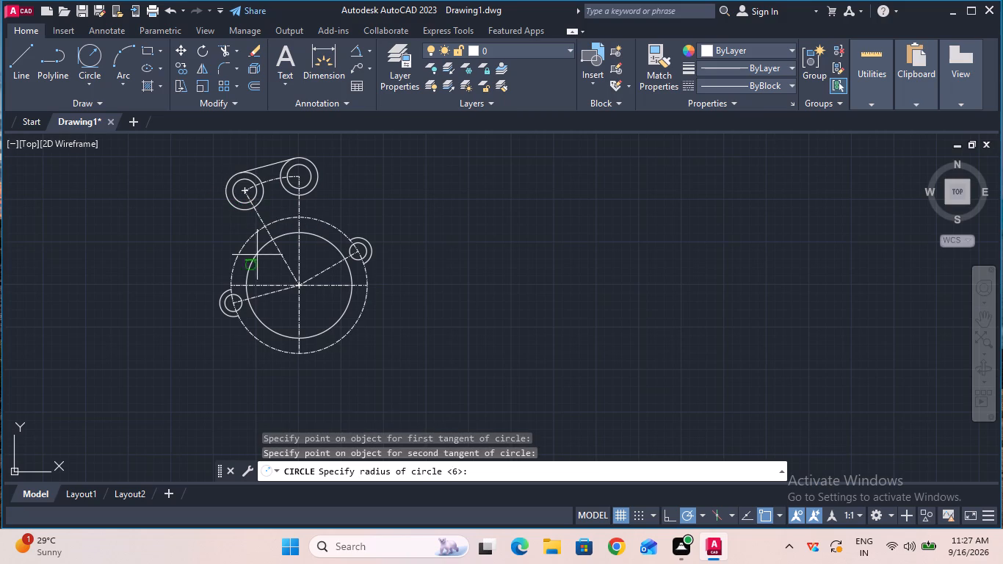
click(484, 469)
text(20)
key(Return)
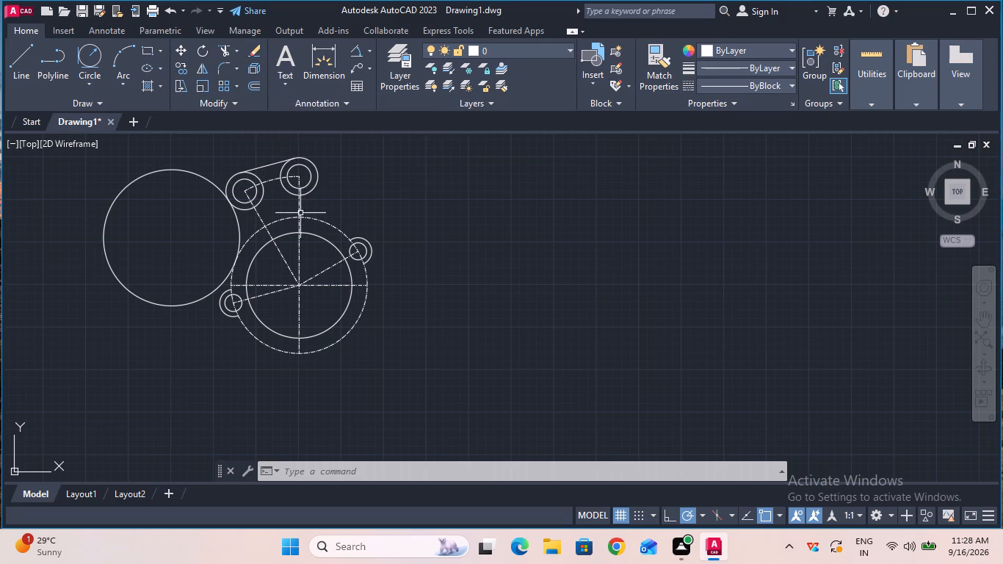
Draw a 20 mm radius circle tangent to the vertical centerline's 11 mm circle and the 40 mm dash-dot circle's upper right side.
click(88, 62)
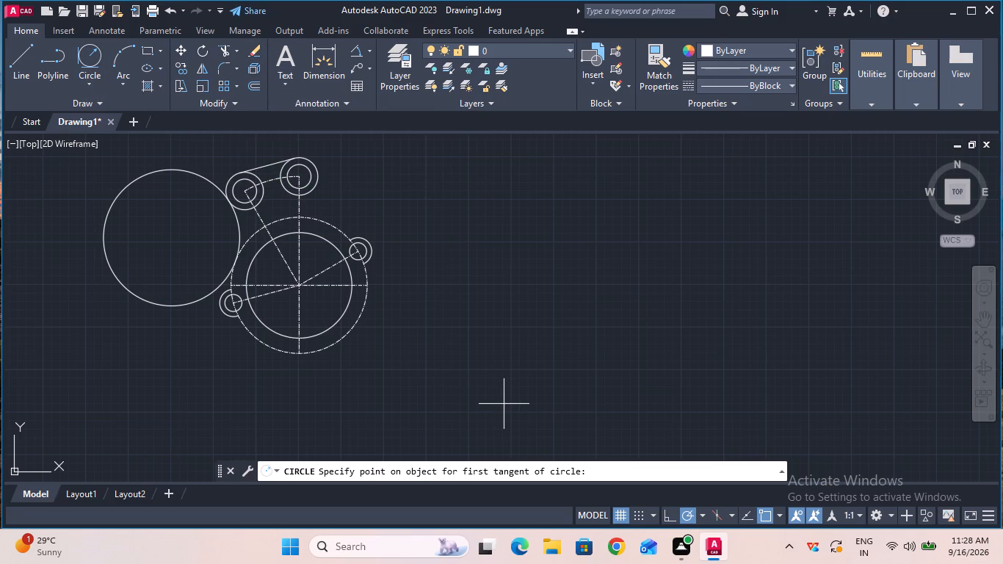
click(88, 65)
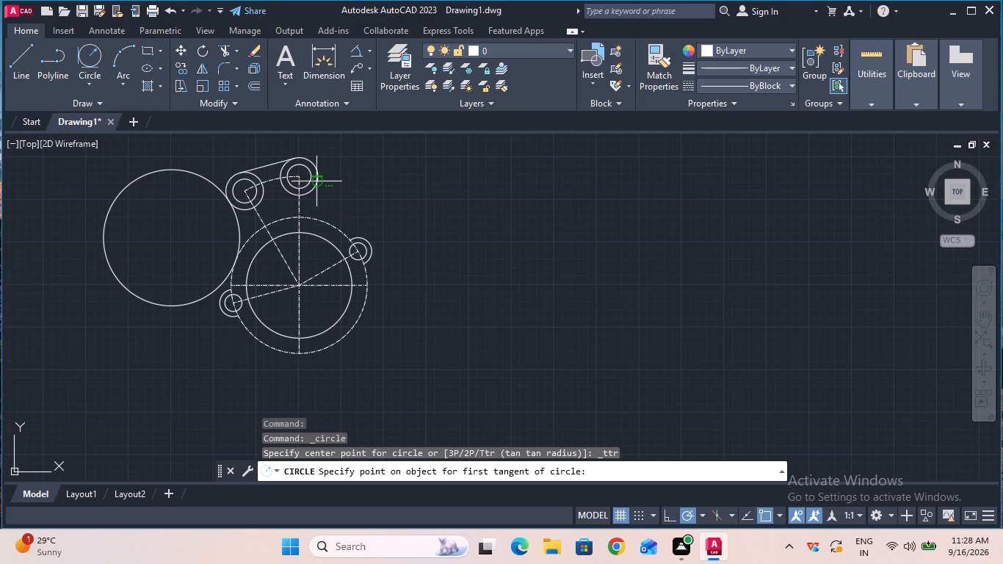
click(317, 181)
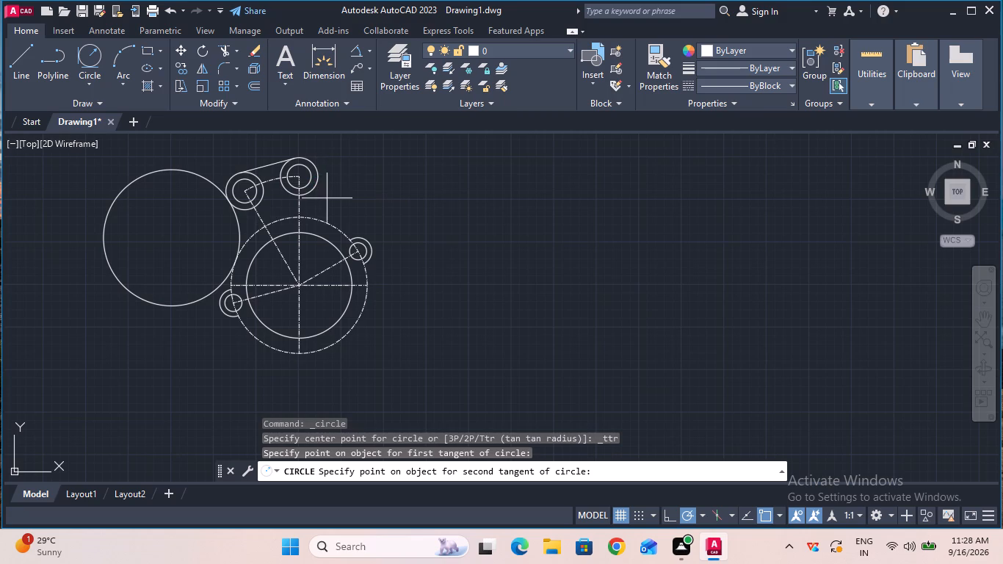
click(343, 232)
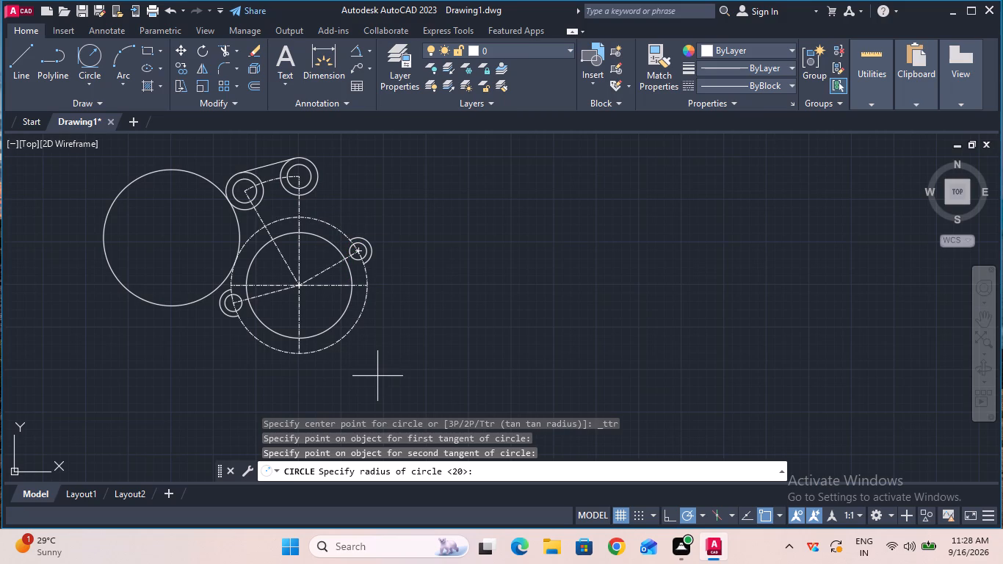
key(2)
key(0)
key(Return)
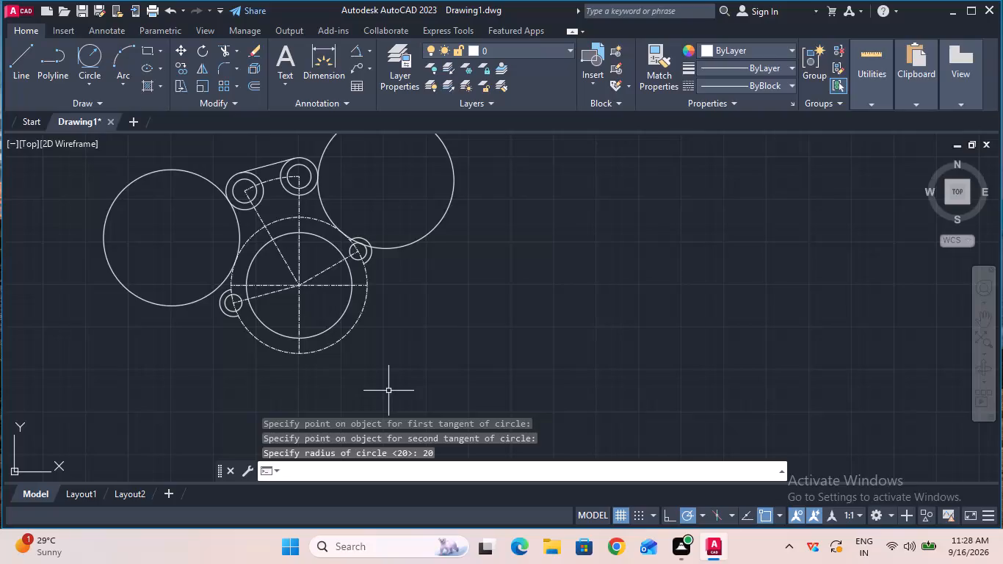
Trim away the outer portions of both 20 mm radius circles, leaving the concave arcs facing the arm.
click(225, 48)
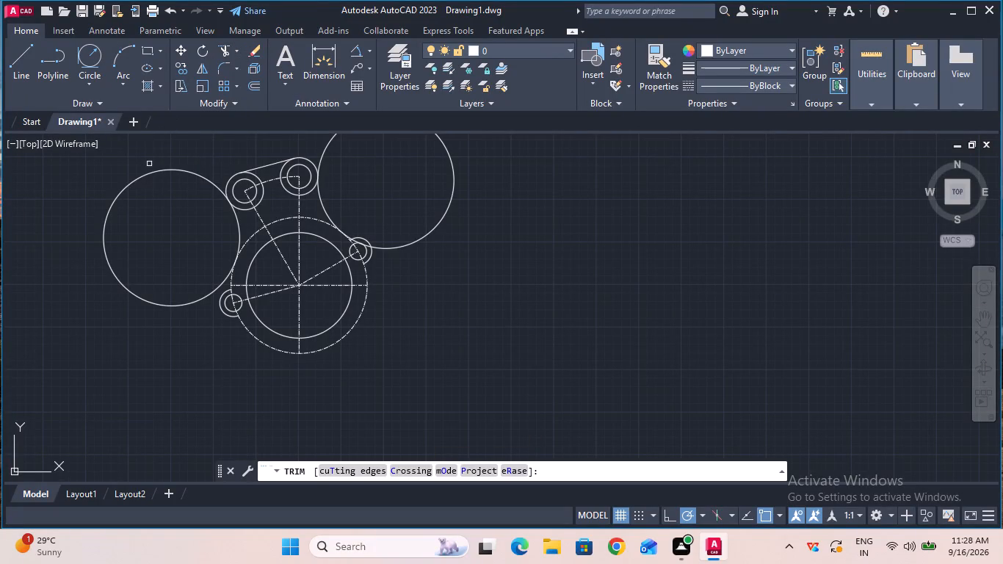
click(148, 174)
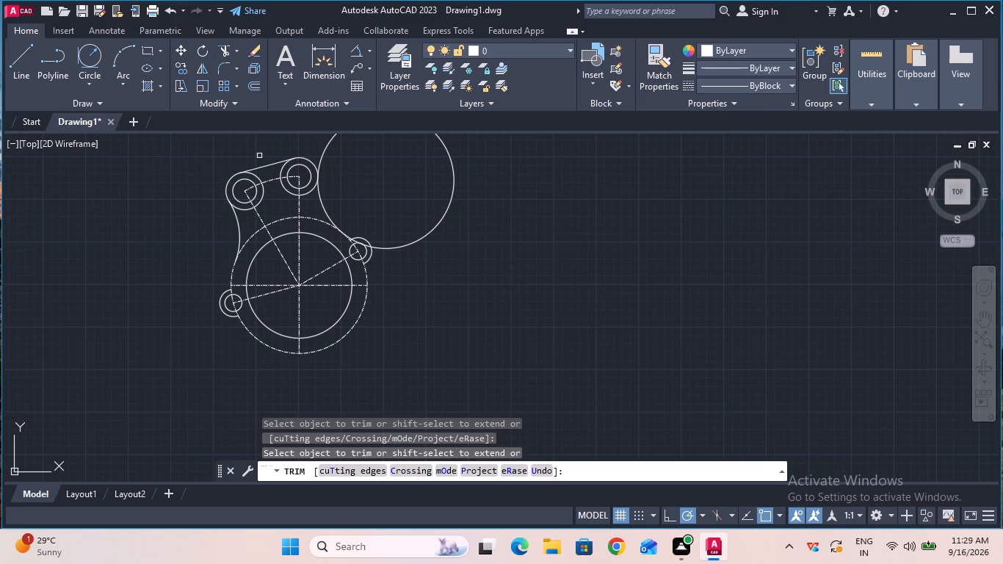
click(322, 155)
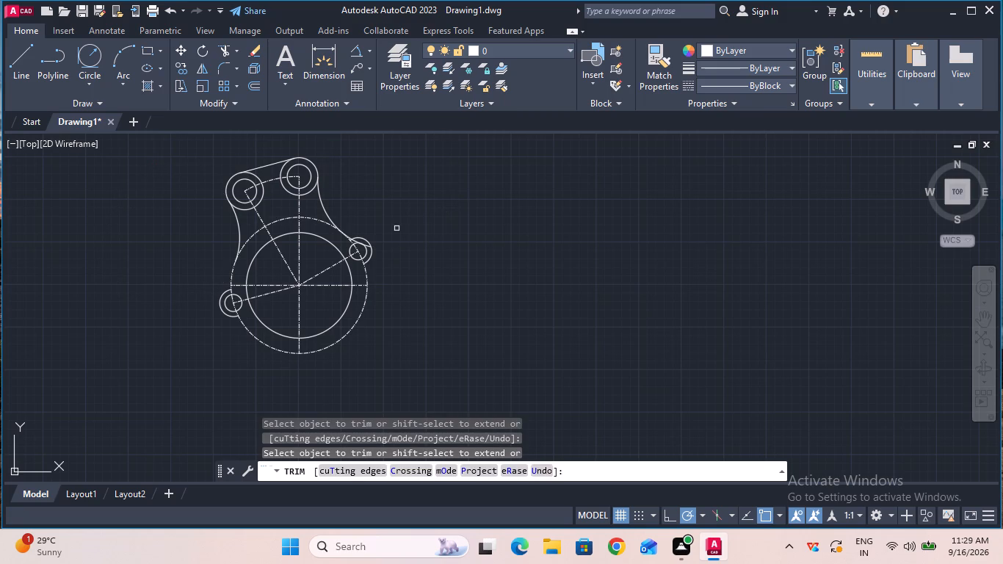
Trim the leftover pieces of the right 20 mm radius arc beyond its tangent point and across the right tab's circles.
ctrl+scroll(397, 228, up, 3)
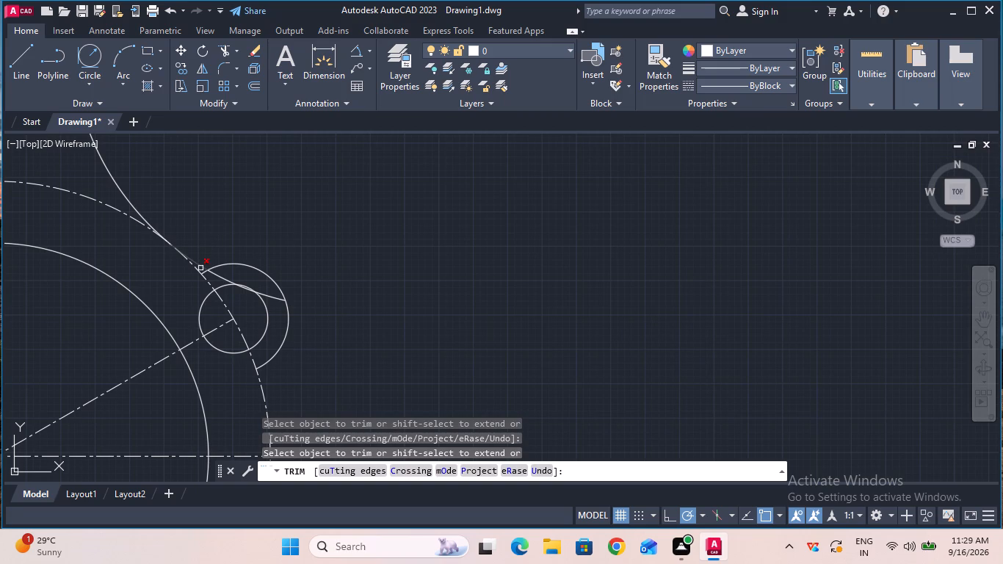
click(201, 265)
click(220, 276)
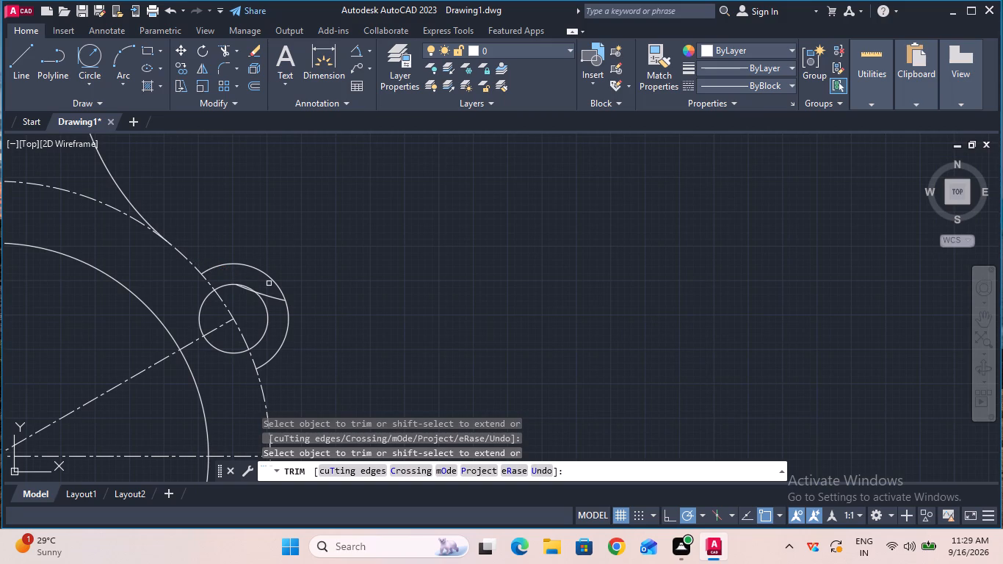
click(271, 294)
ctrl+scroll(270, 294, up, 2)
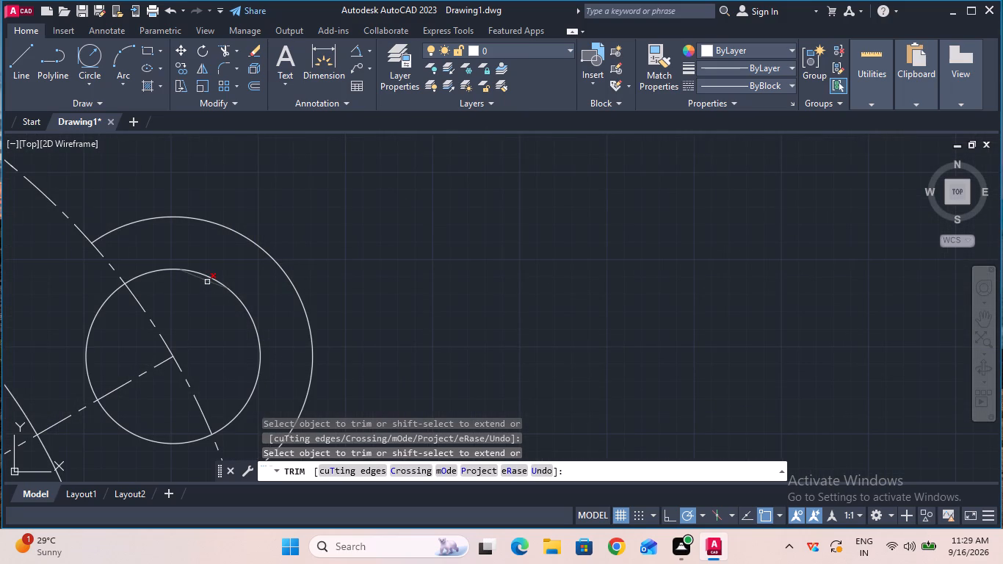
click(207, 281)
ctrl+scroll(207, 281, down, 5)
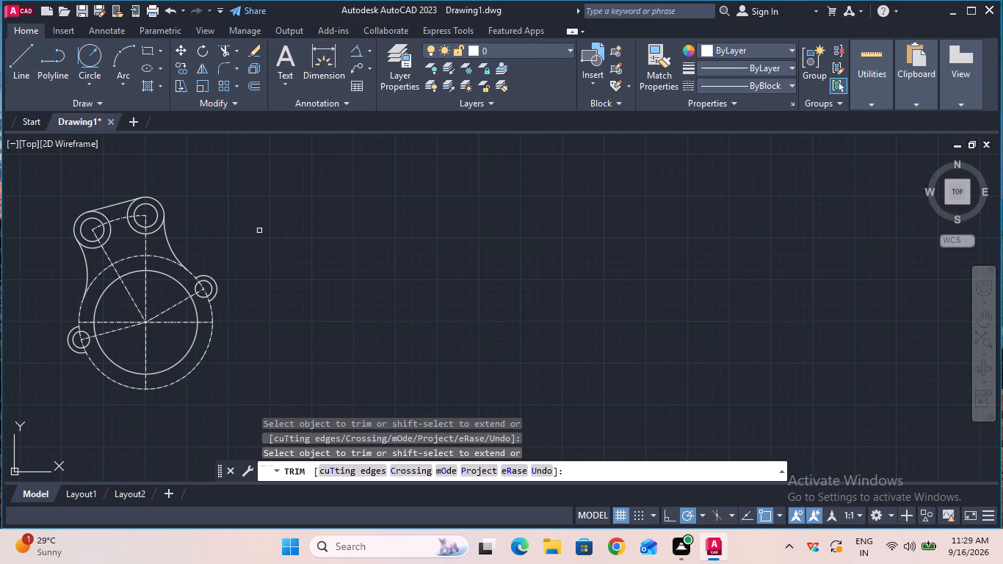
key(Escape)
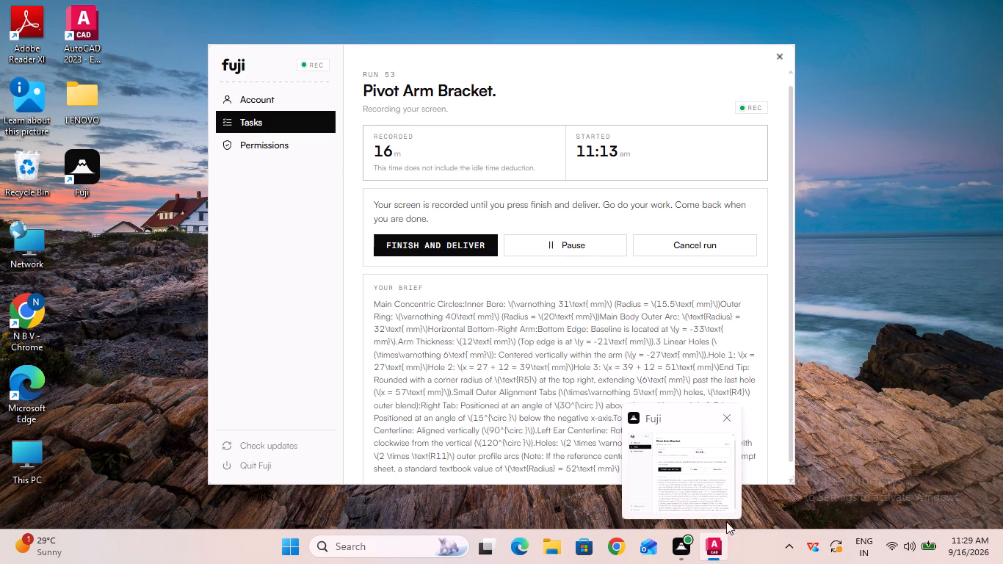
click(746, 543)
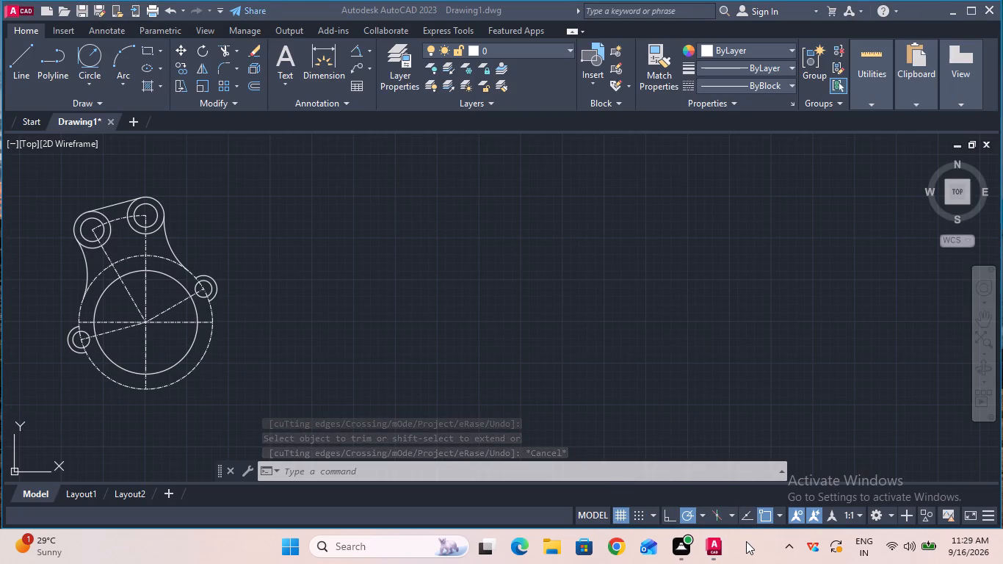
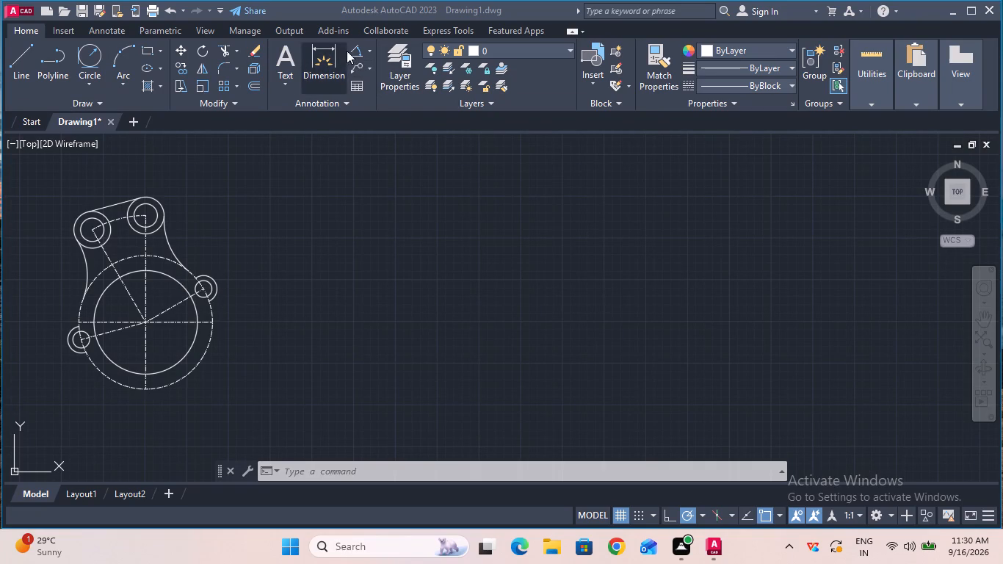
Place a 33 mm vertical linear dimension running down from the ring's centre, with its dimension line far to the right of the bracket.
click(366, 51)
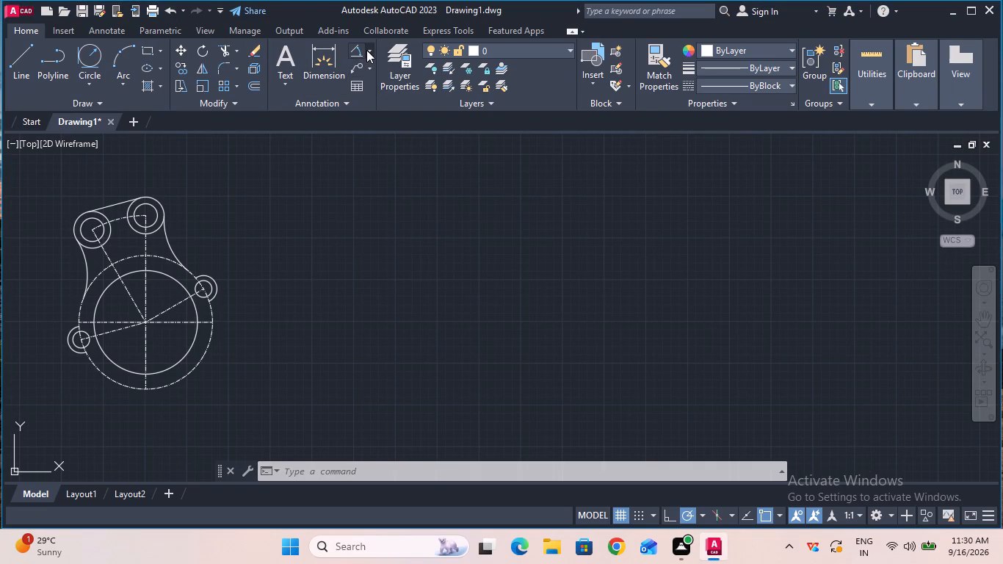
click(369, 51)
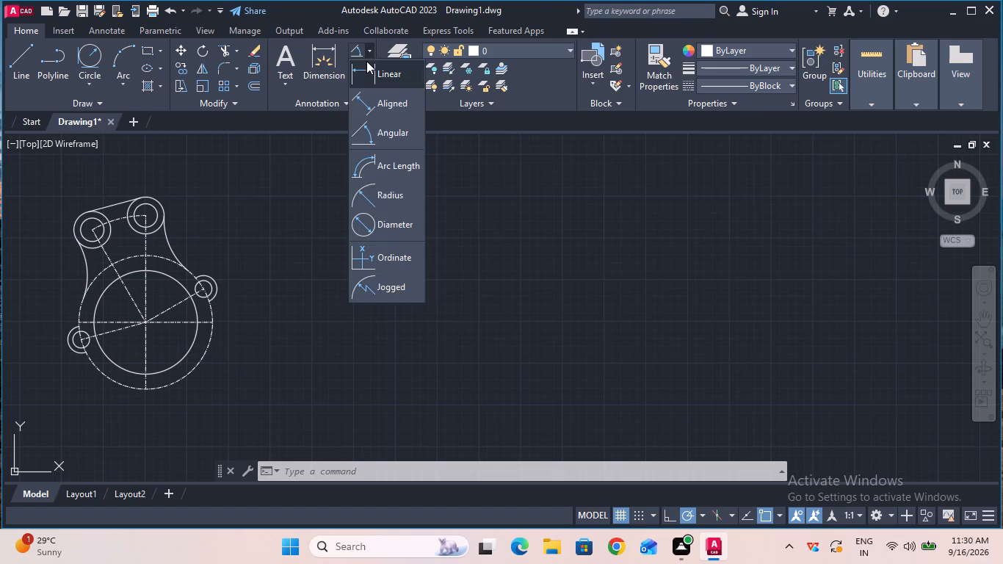
click(368, 67)
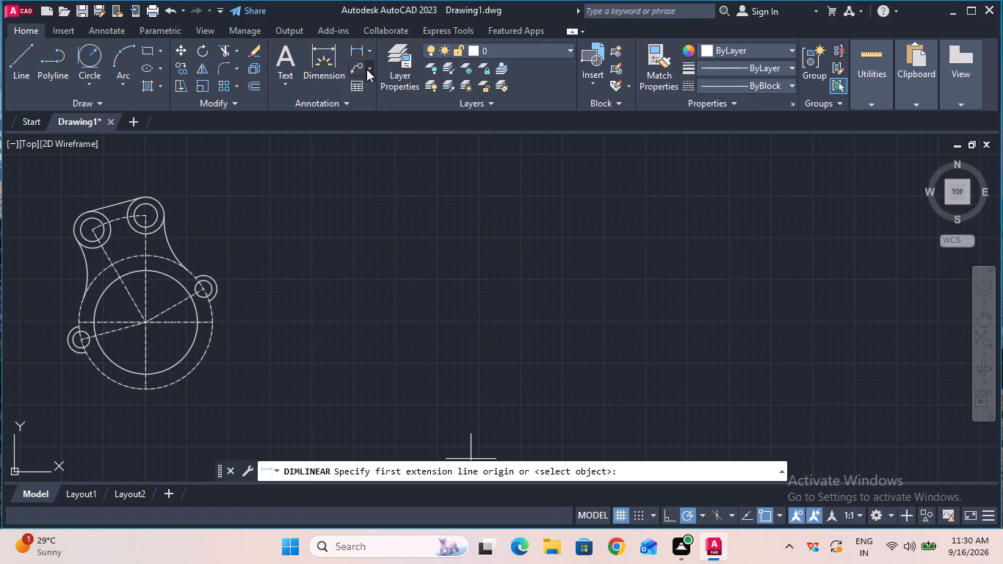
click(148, 322)
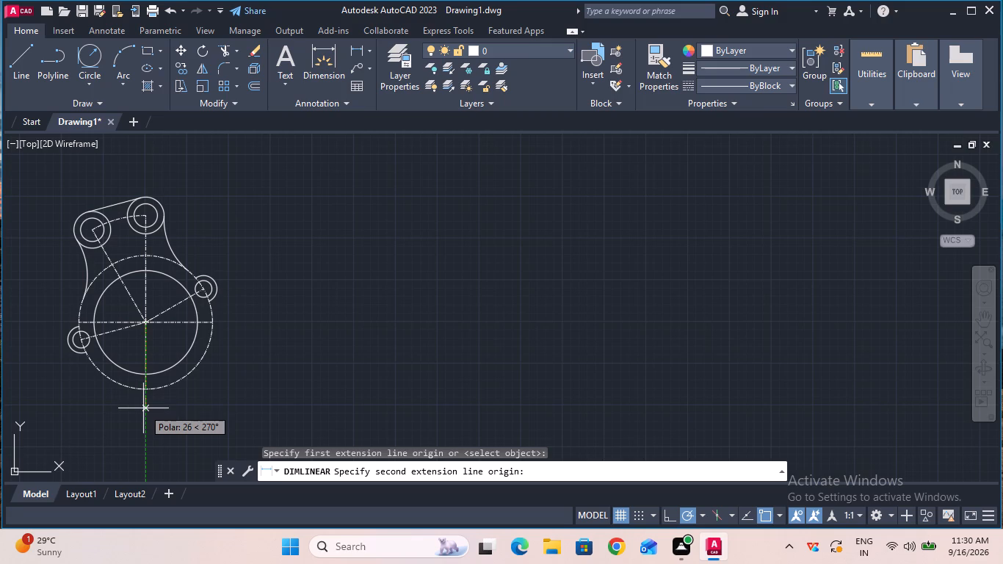
text(33)
key(Return)
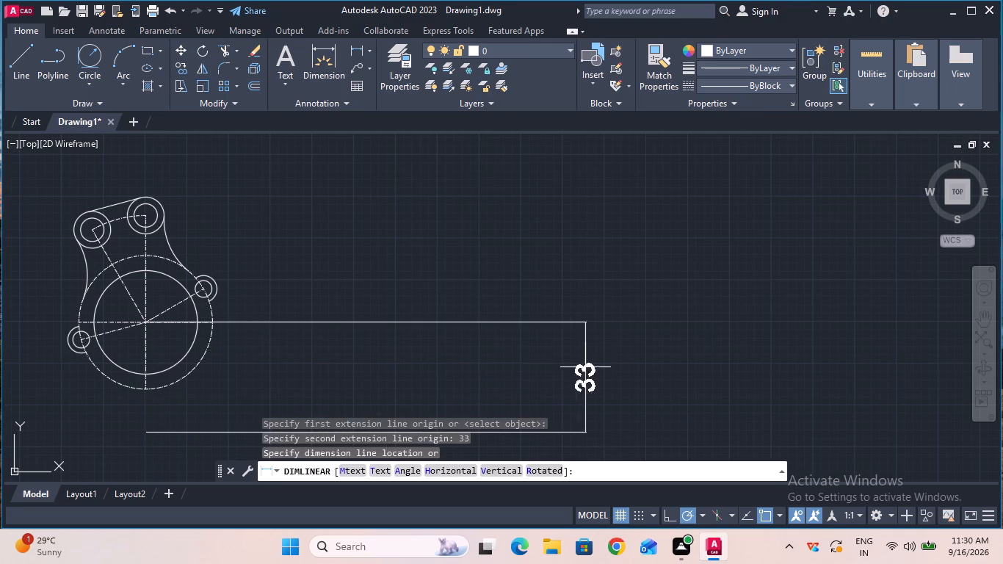
click(823, 369)
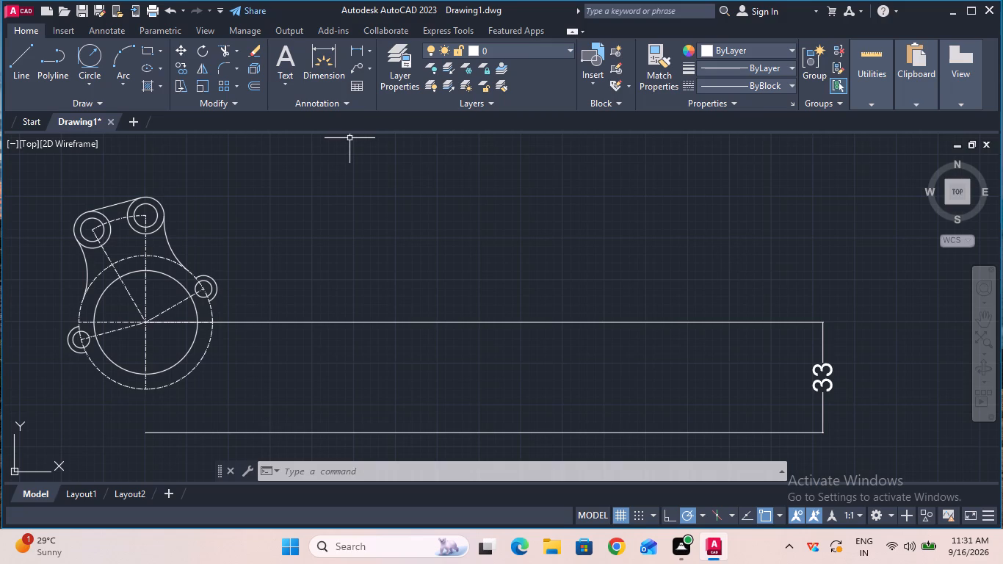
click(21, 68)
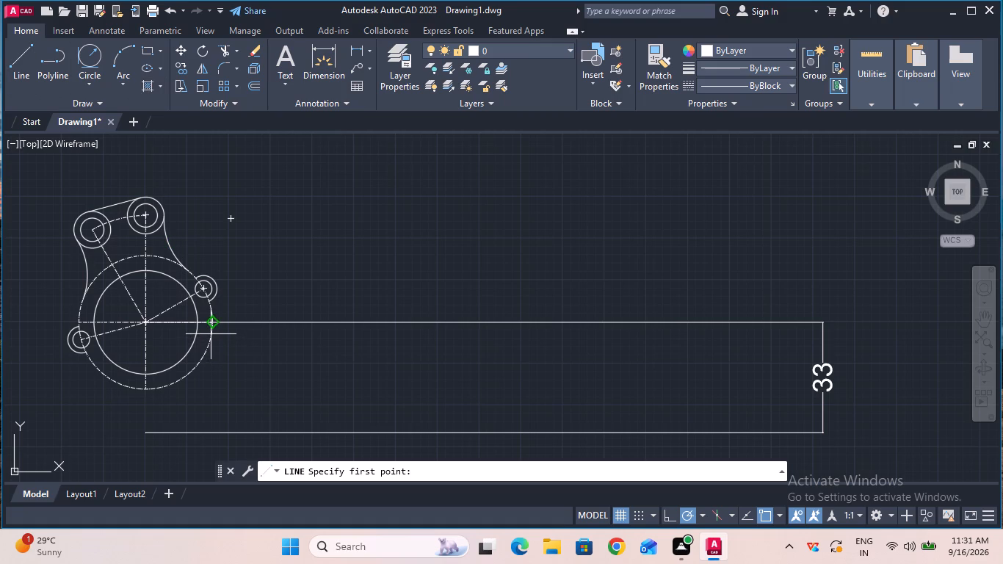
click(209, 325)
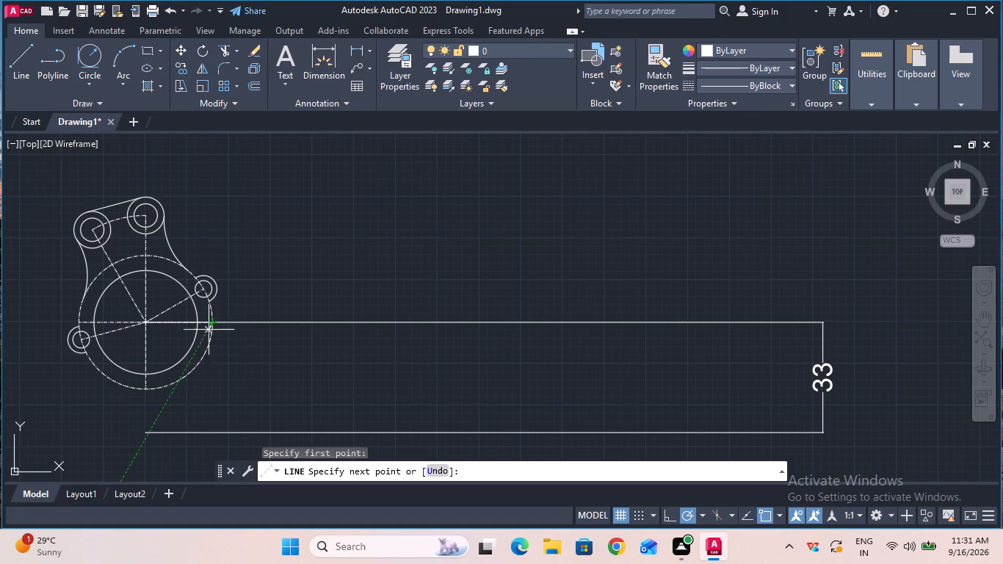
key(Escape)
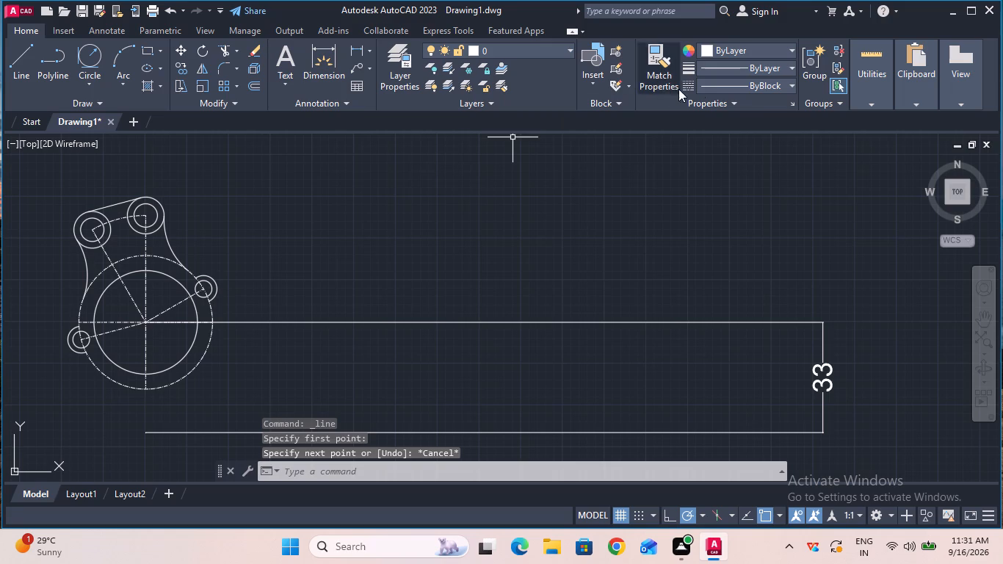
Draw a 21 mm line straight down from the right quadrant of the dash-dot circle, where it meets the horizontal centerline.
click(28, 68)
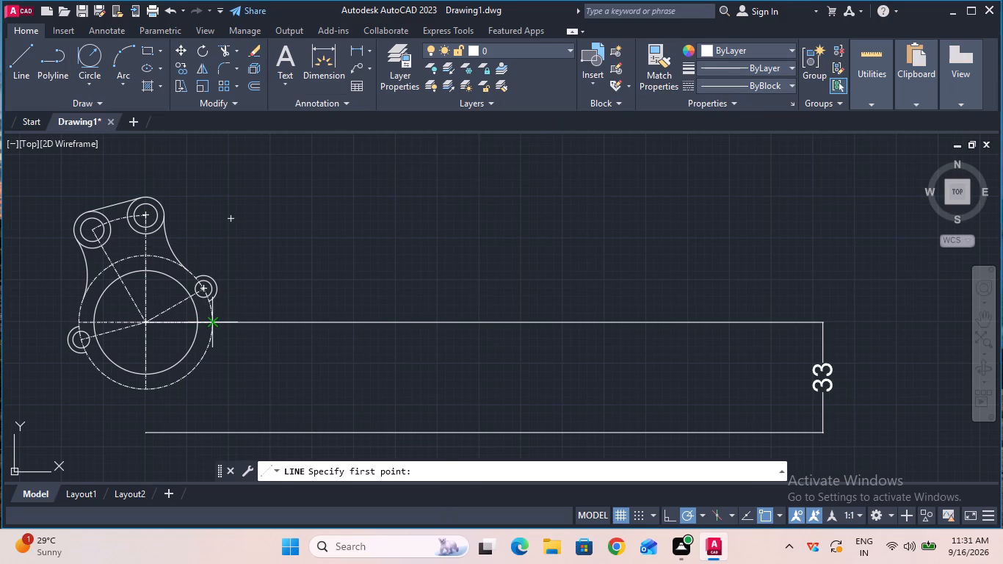
click(216, 325)
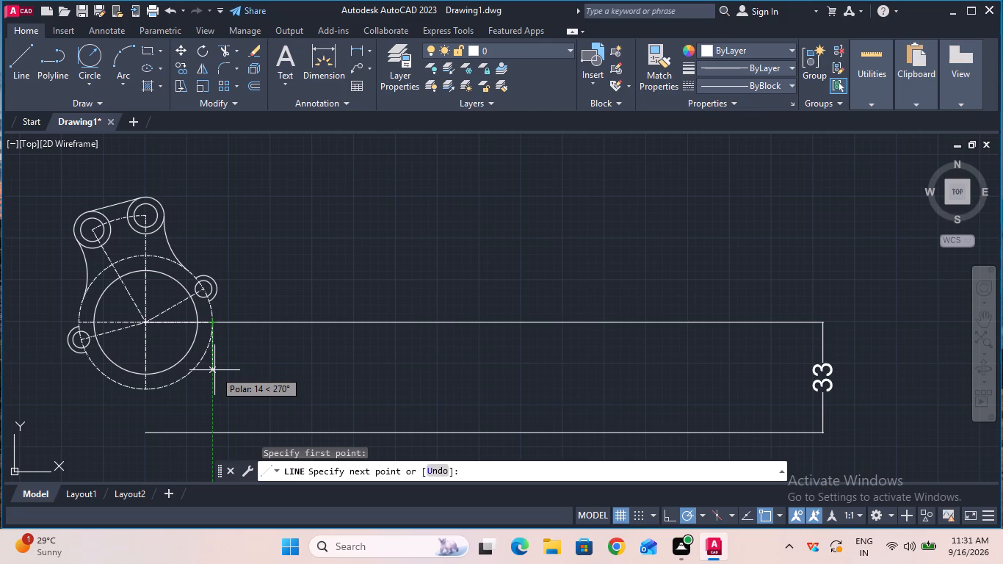
text(21)
key(Return)
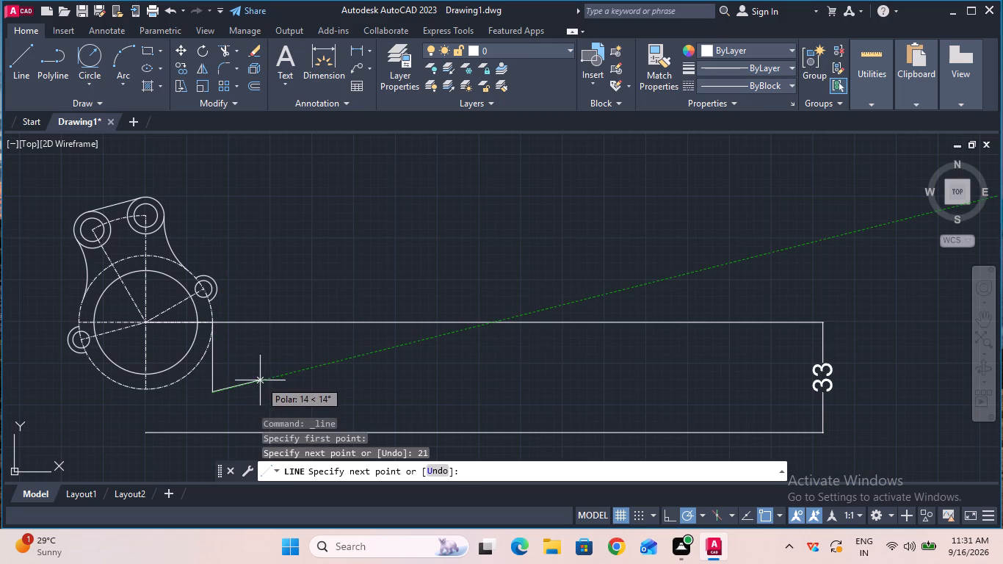
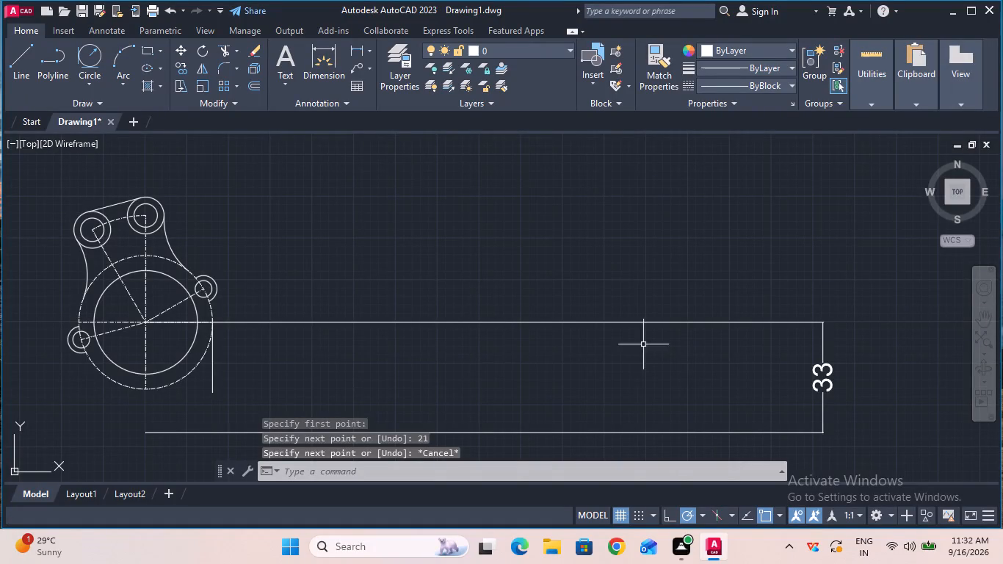
Delete the 33 mm vertical dimension that runs down from the ring's centre.
click(822, 379)
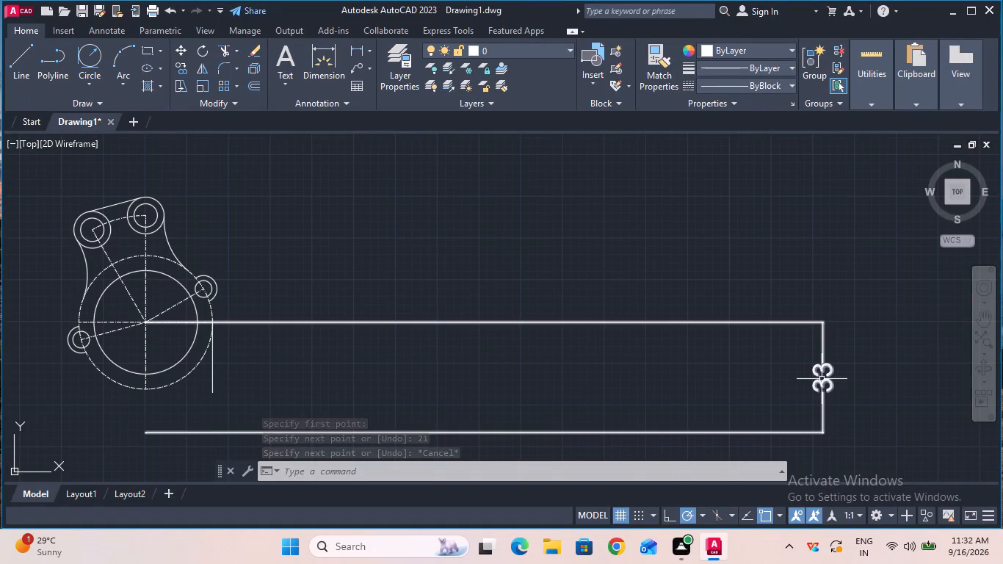
key(Delete)
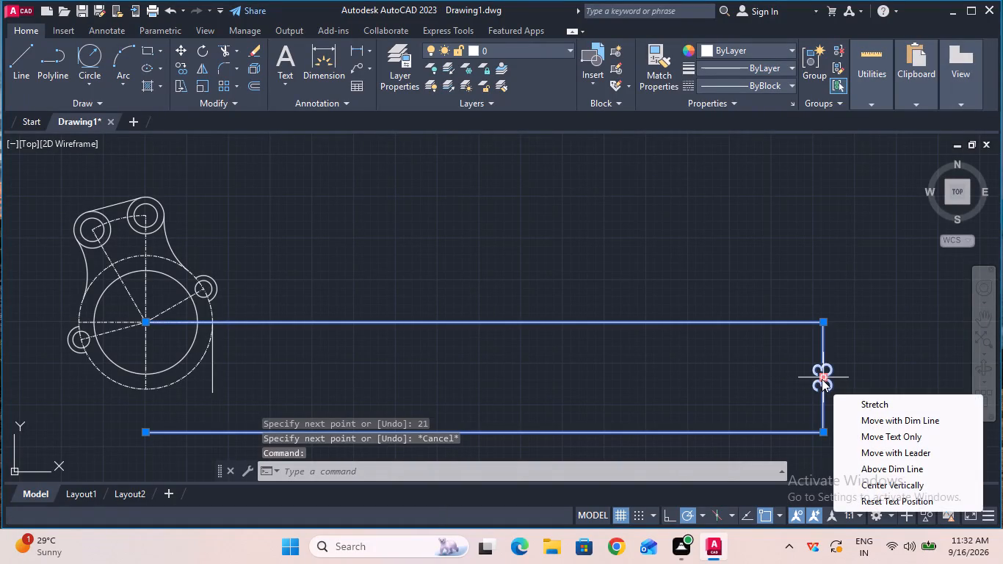
key(Delete)
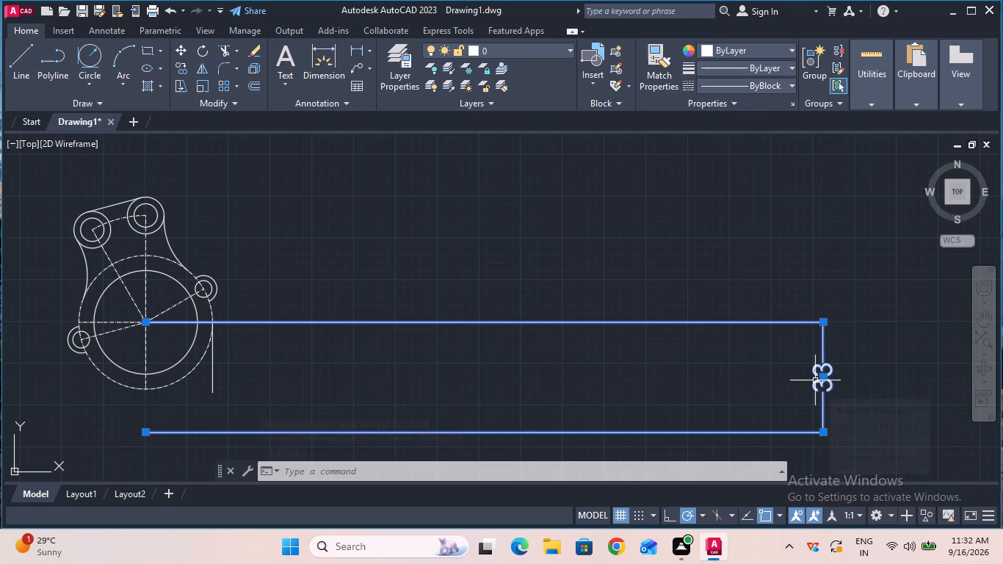
key(Delete)
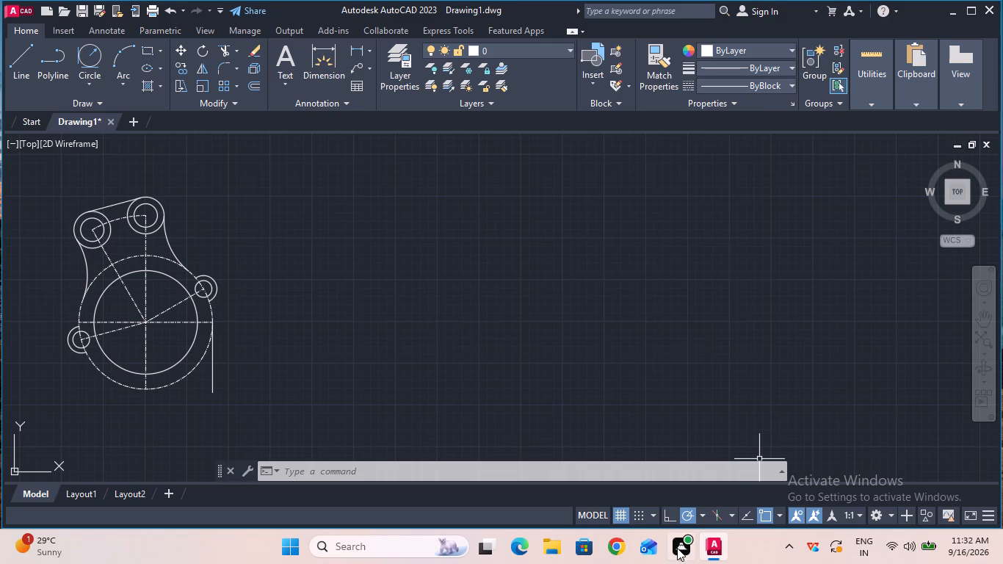
double_click(743, 546)
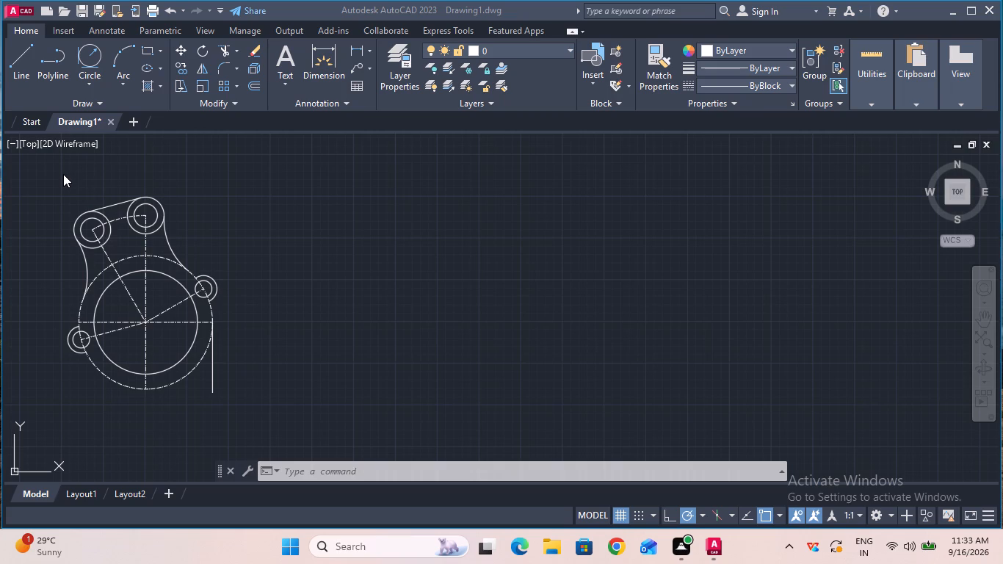
Draw a 30 mm horizontal line to the right from the lower end of the 21 mm vertical line.
click(26, 75)
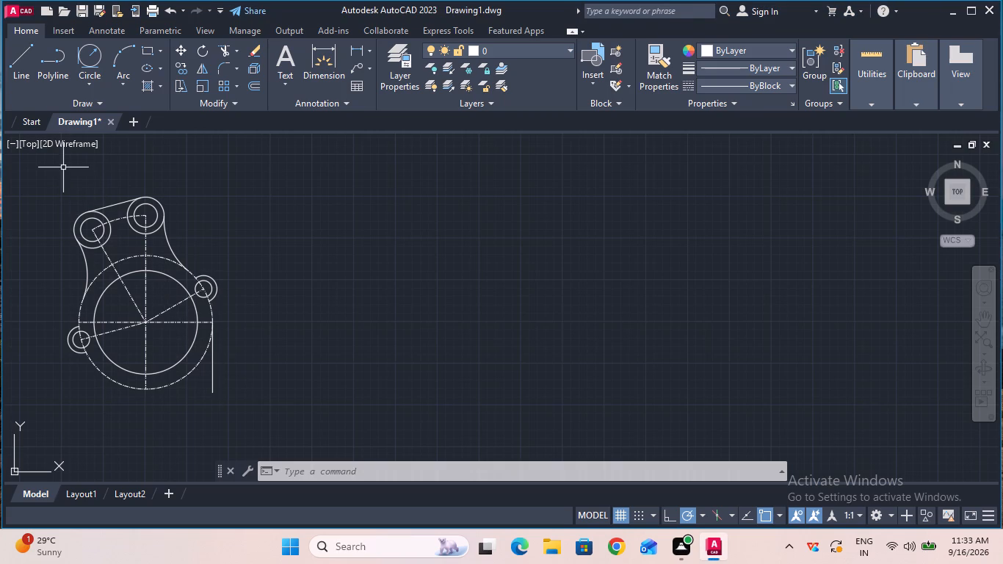
double_click(23, 72)
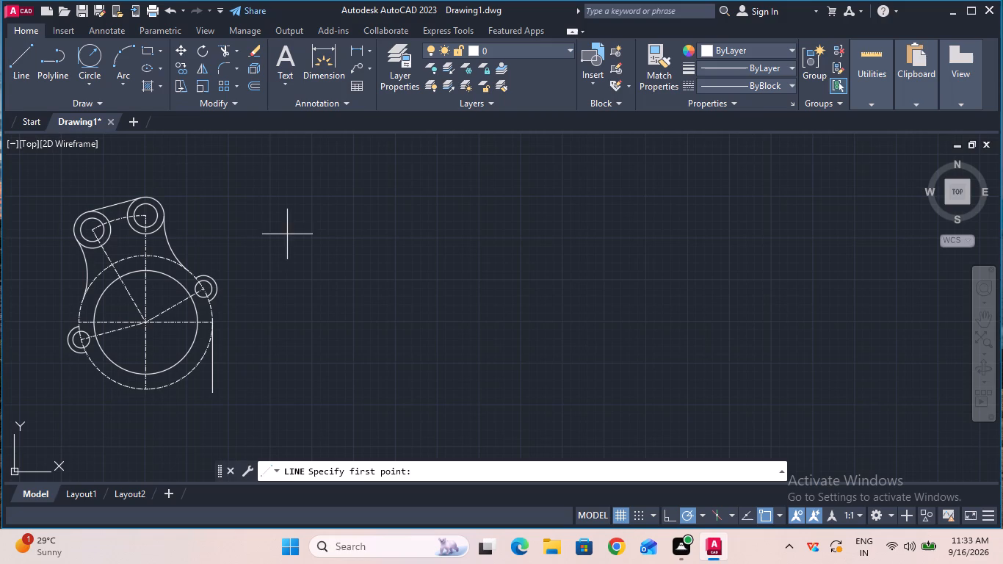
click(214, 394)
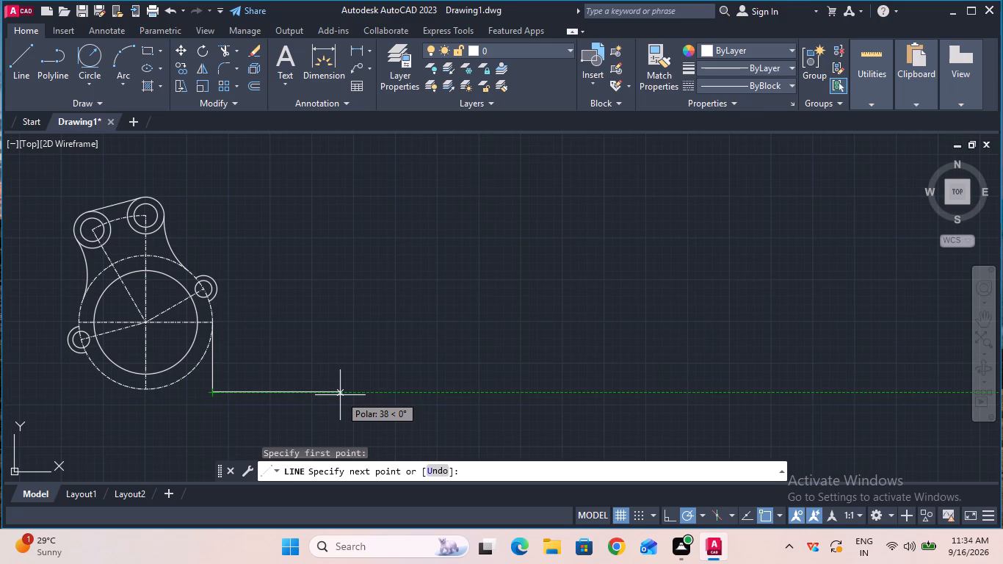
key(3)
key(0)
key(Return)
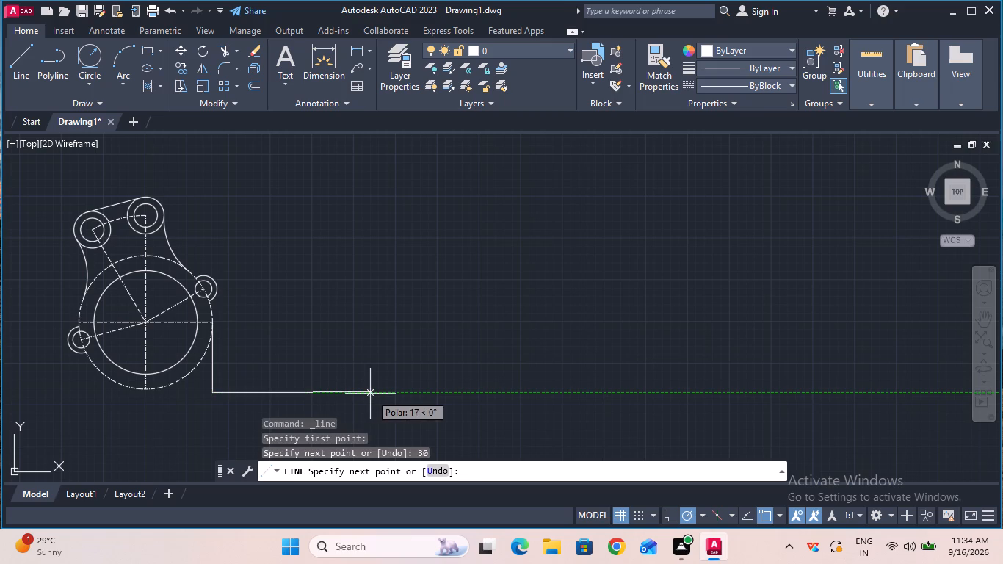
key(Escape)
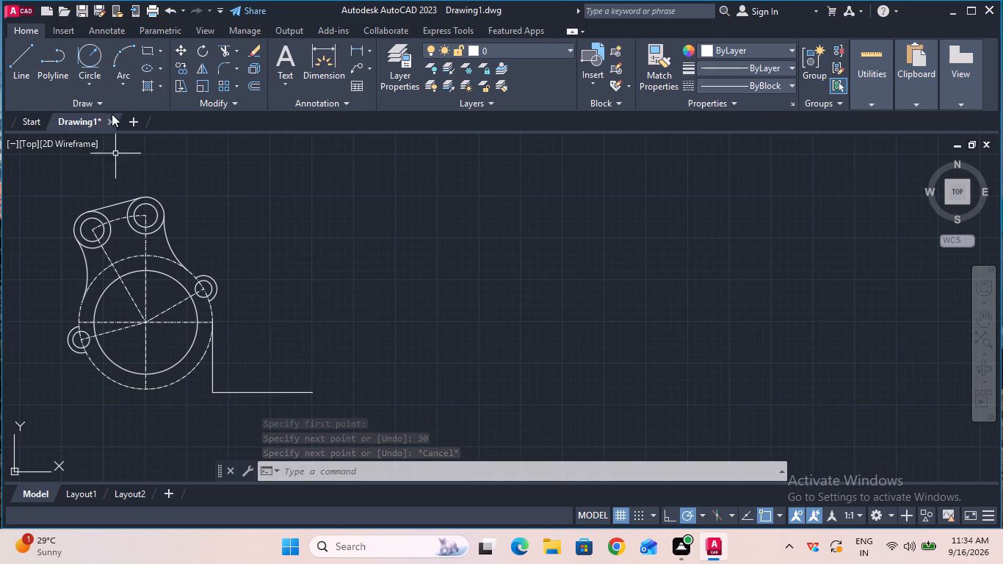
Fillet the corner between the vertical line and the 30 mm horizontal line with a 10 mm radius.
click(232, 69)
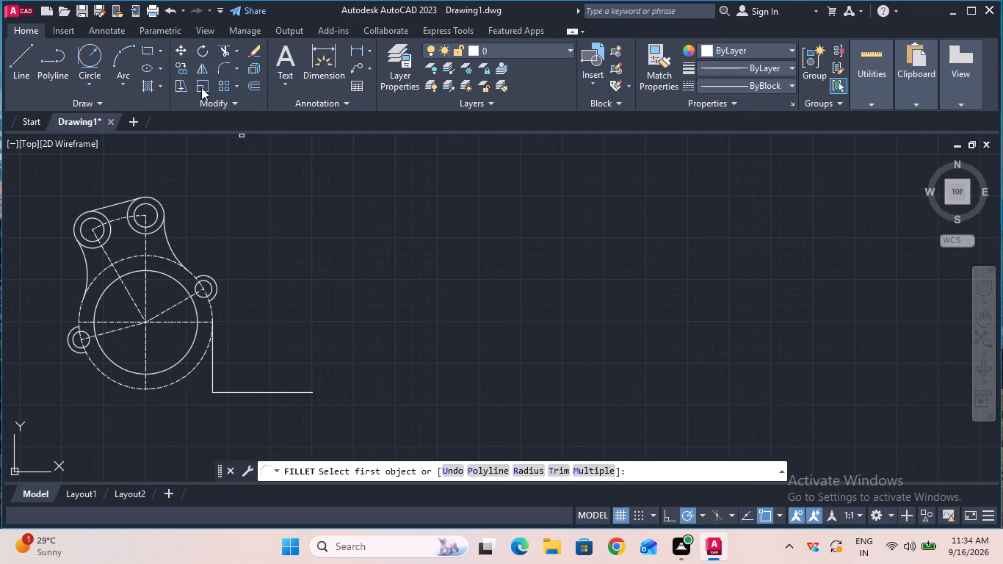
click(235, 63)
click(233, 91)
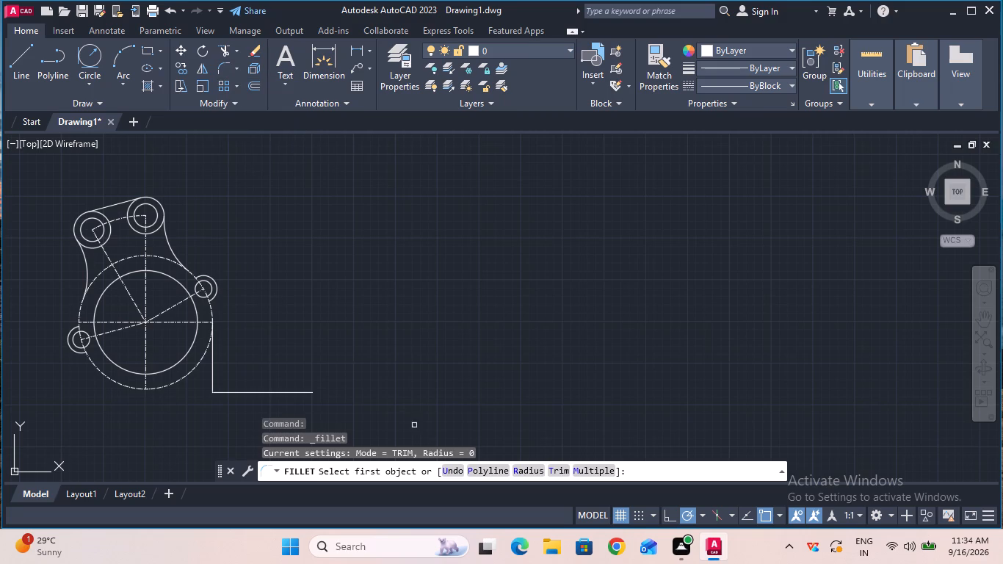
click(520, 474)
click(491, 469)
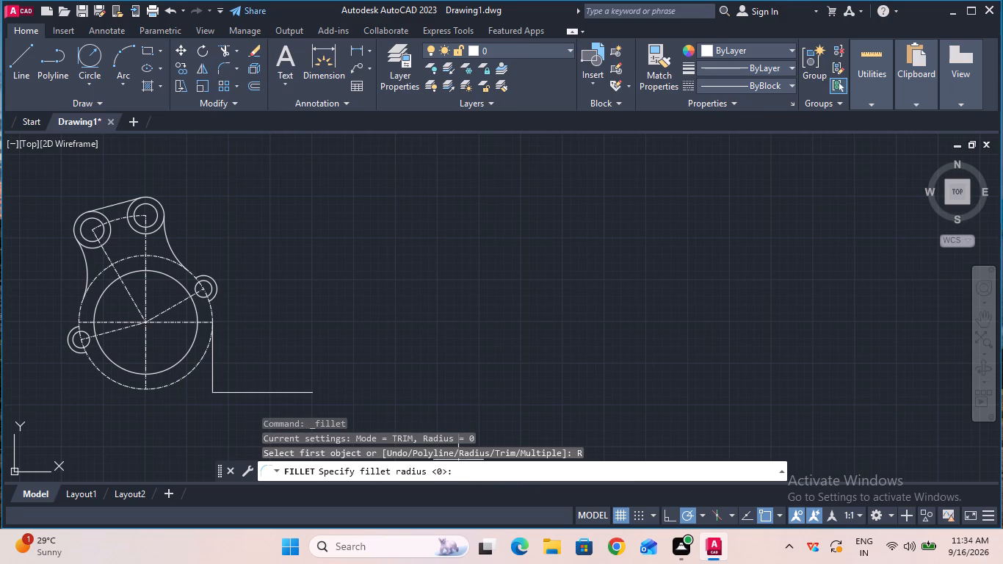
key(1)
key(0)
key(Return)
click(211, 380)
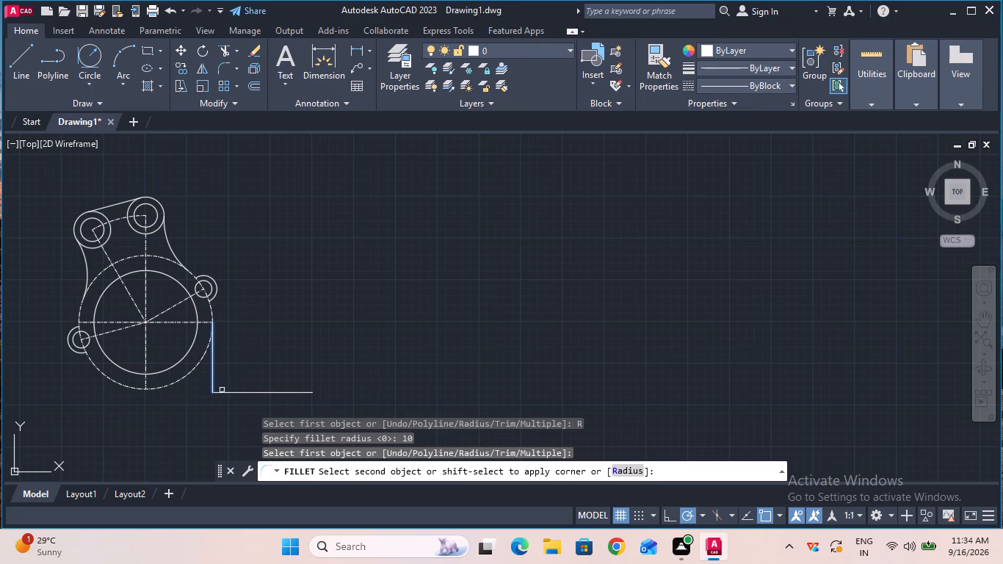
click(222, 391)
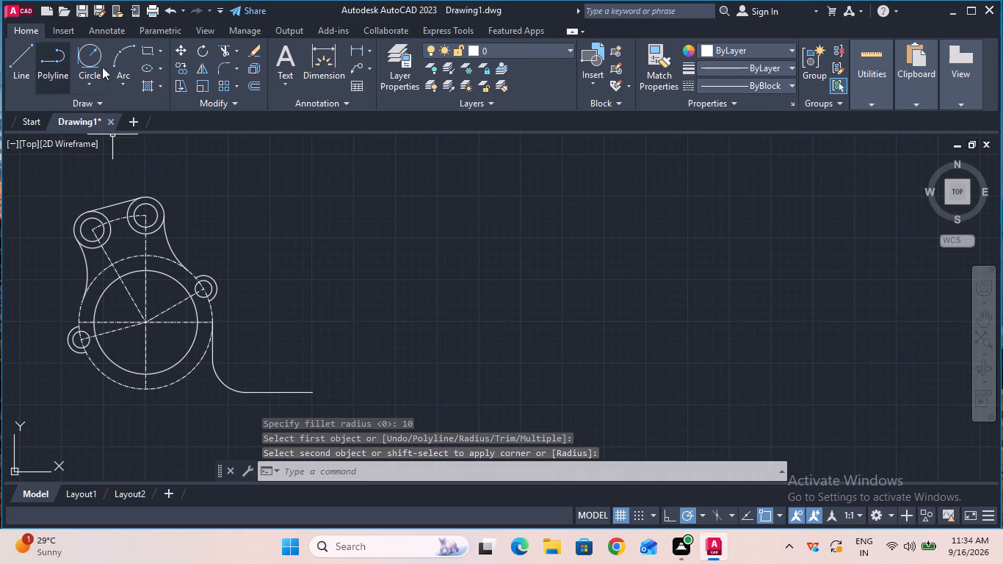
Measure the straight horizontal segment from the fillet's end to the line's right end with a trial linear dimension.
click(358, 46)
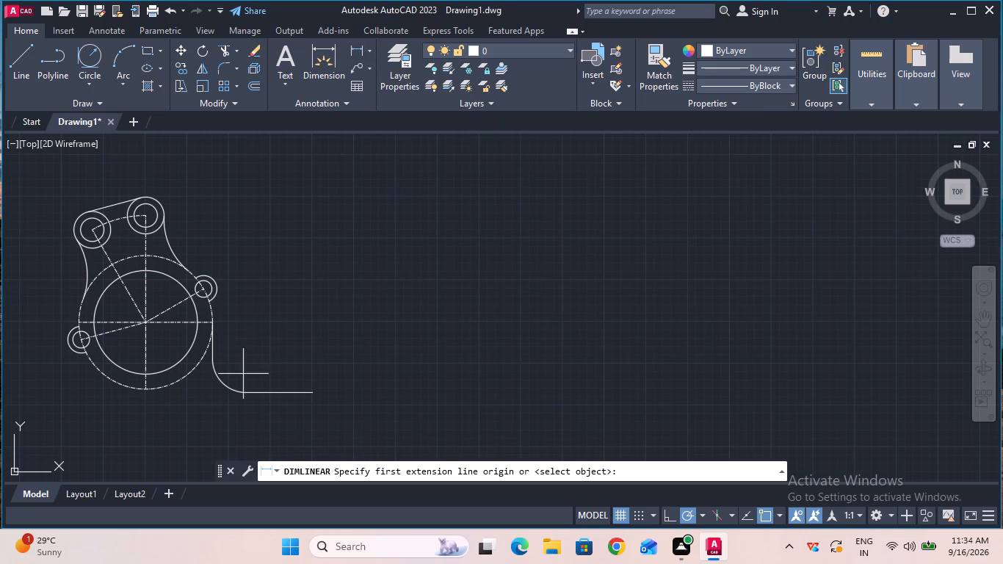
click(242, 394)
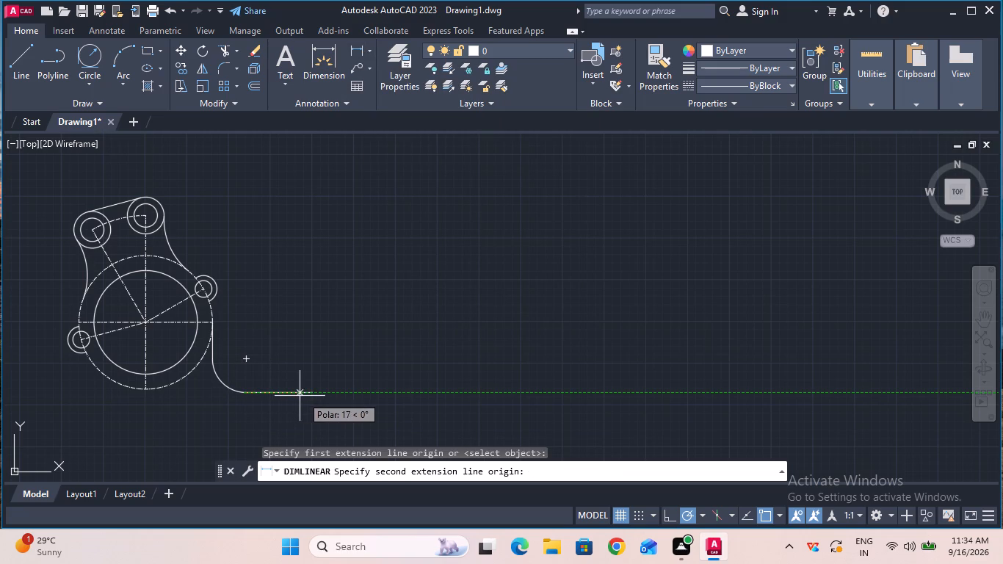
click(310, 394)
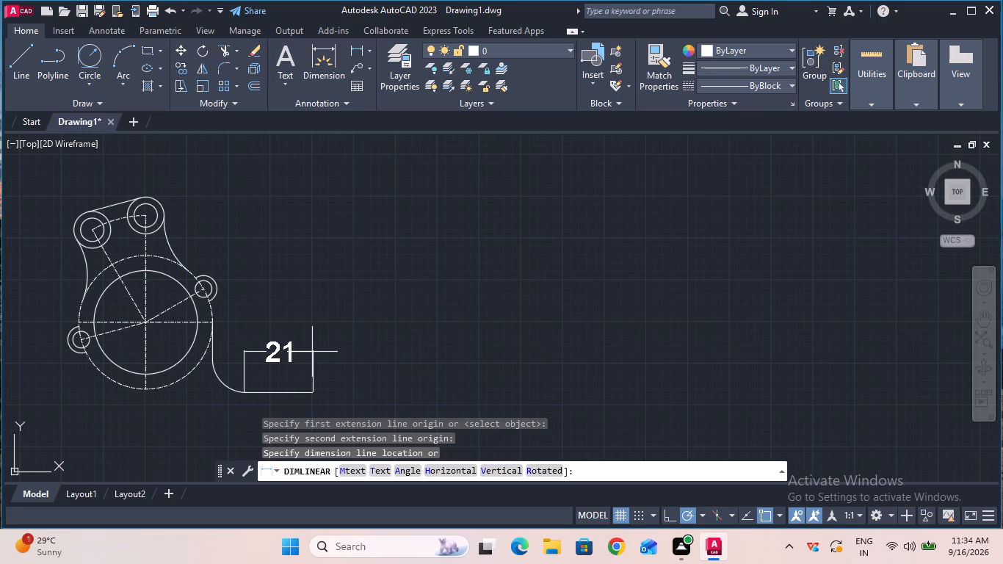
key(Escape)
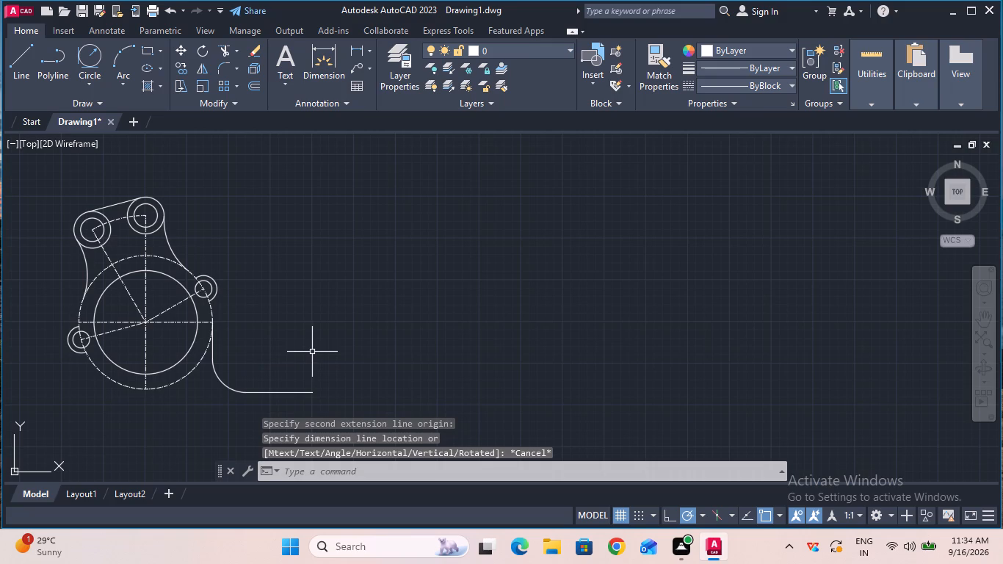
Extend the horizontal edge with a 9 mm line drawn to the right from its free end.
click(26, 66)
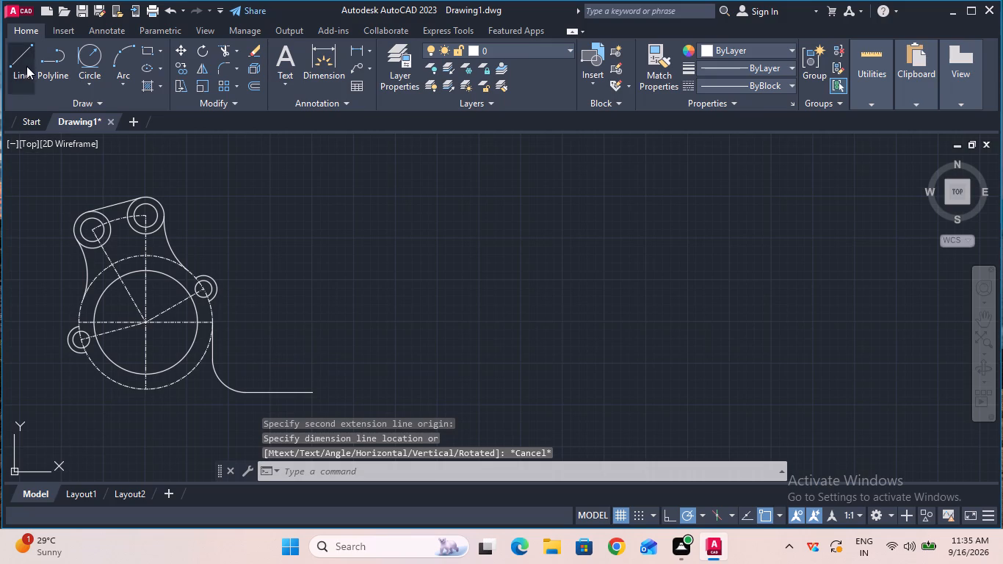
click(312, 395)
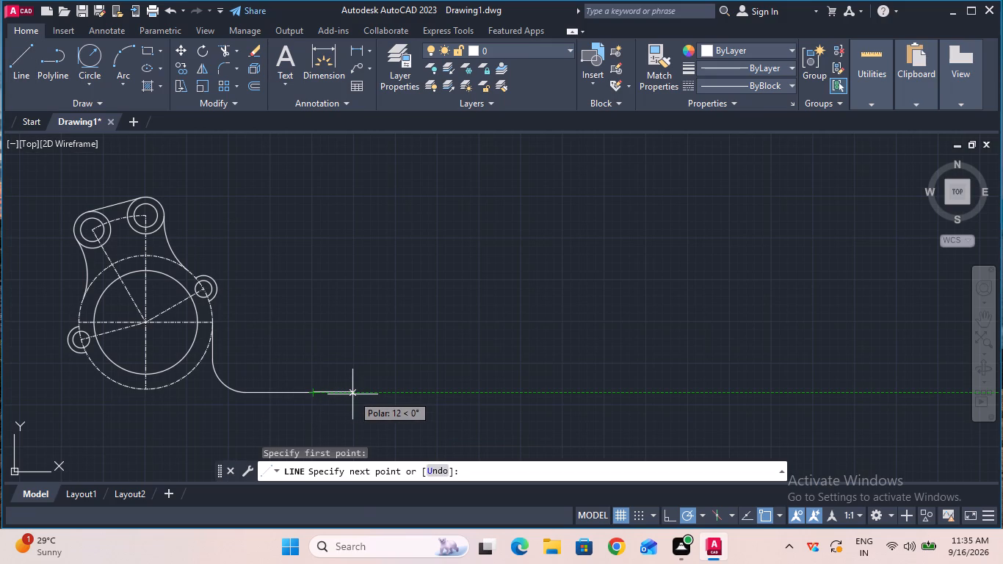
key(9)
key(Return)
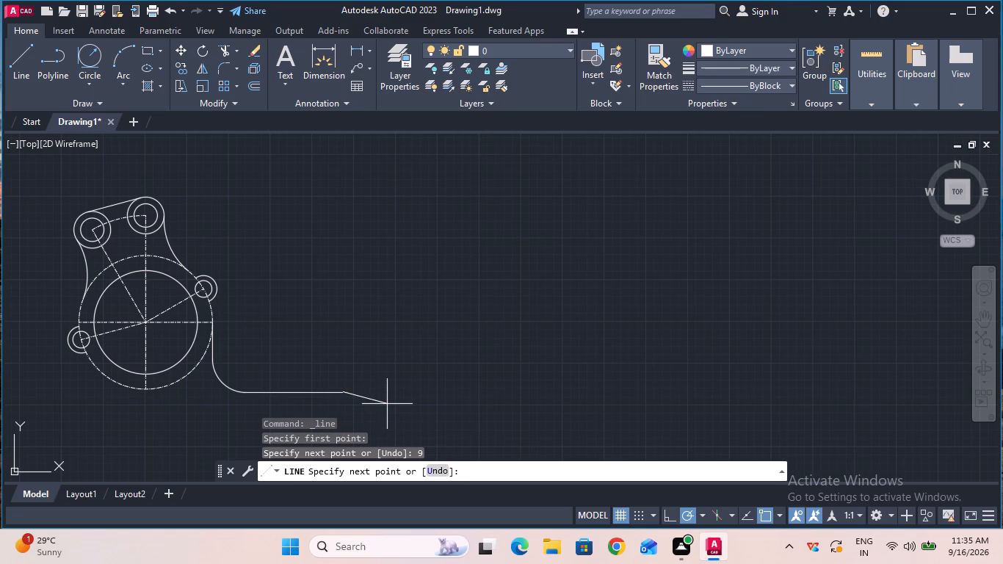
key(Escape)
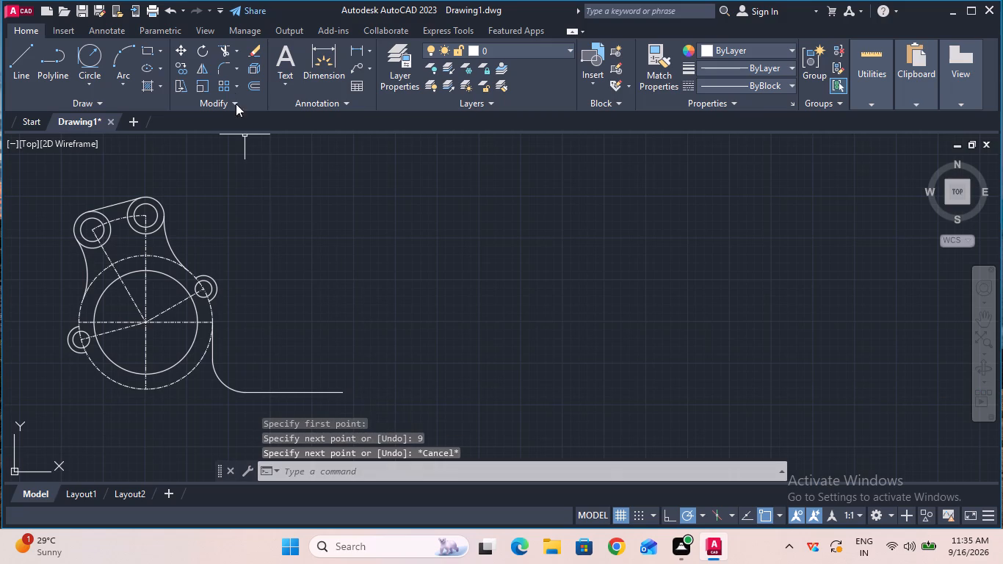
Measure the full straight length from the fillet's end to the extended edge's right end with a trial linear dimension.
click(354, 48)
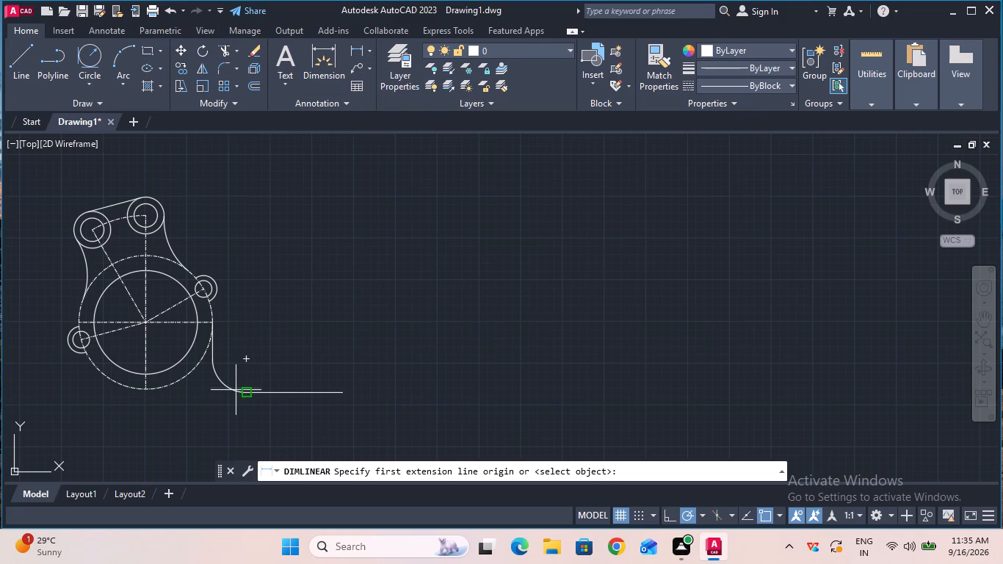
click(247, 391)
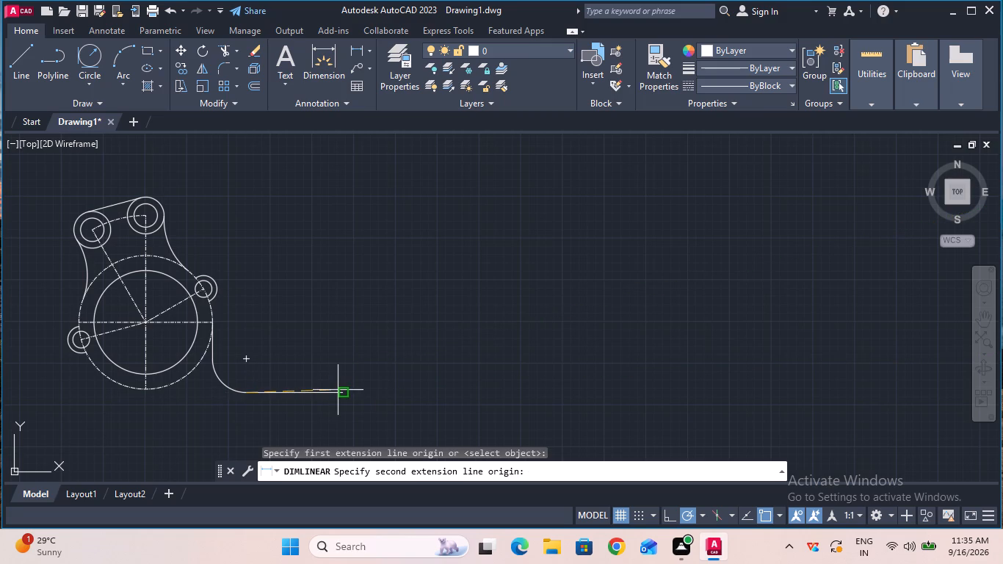
click(341, 390)
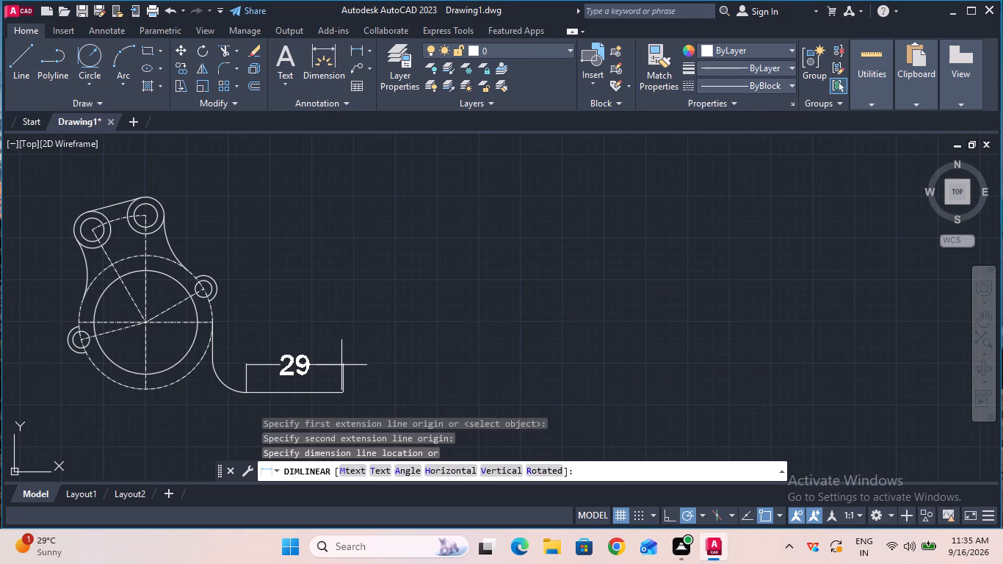
key(Escape)
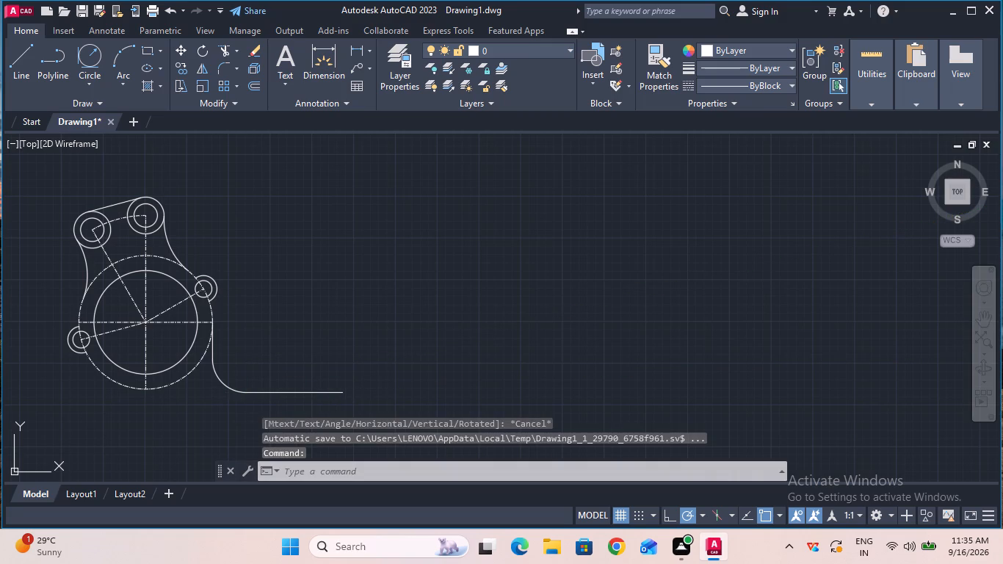
Extend the horizontal edge with a further 1 mm line drawn to the right from its free end.
click(23, 57)
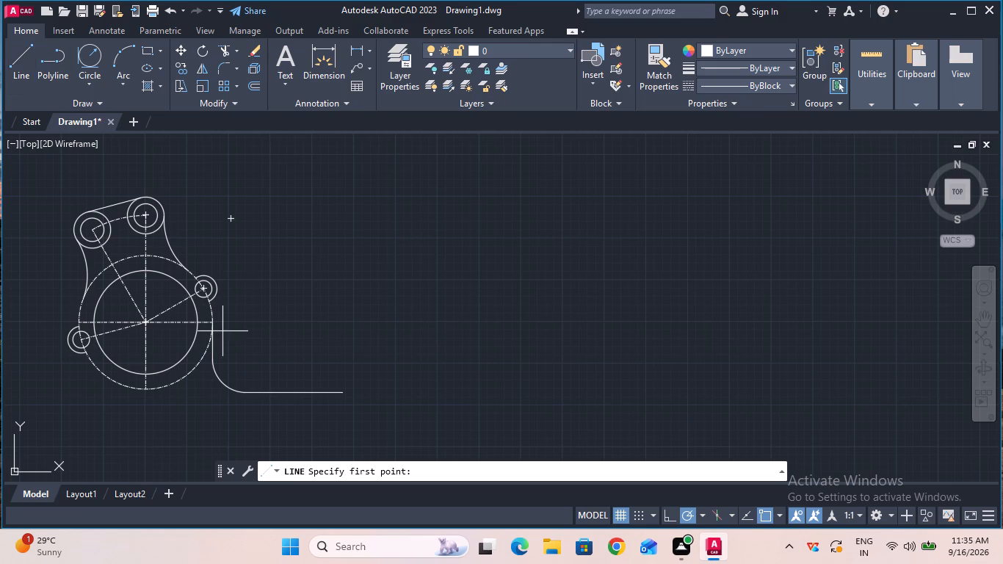
click(342, 393)
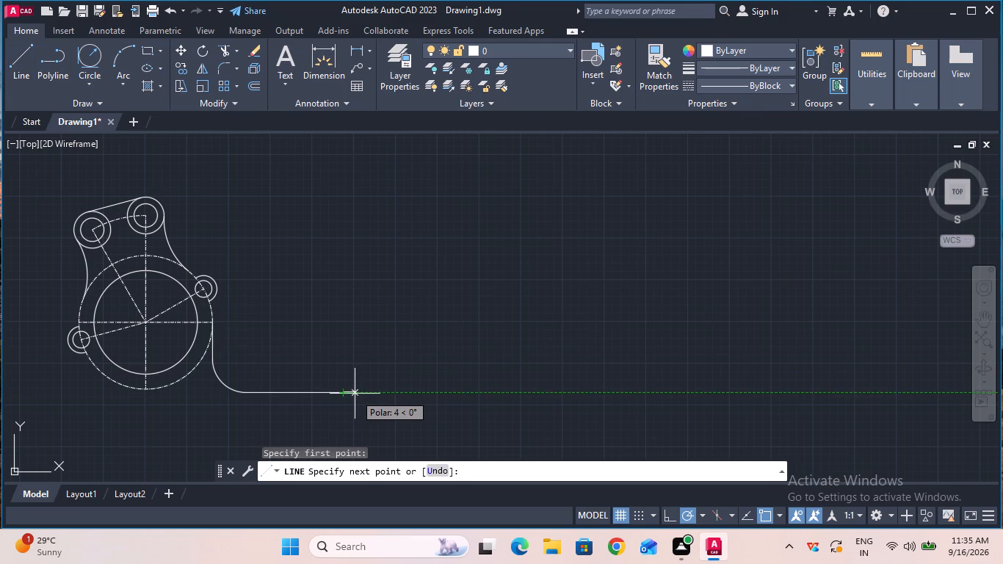
key(1)
key(Return)
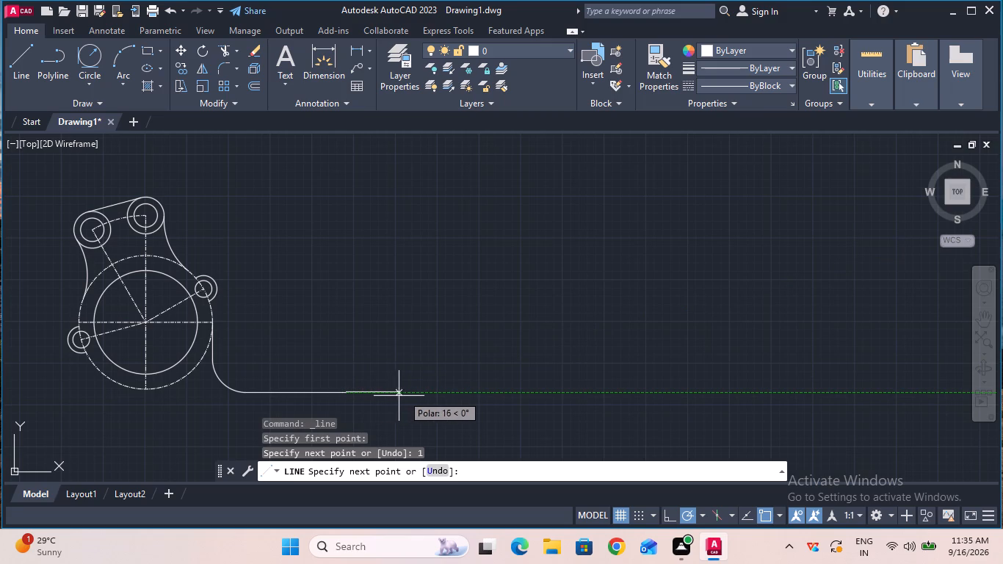
key(Escape)
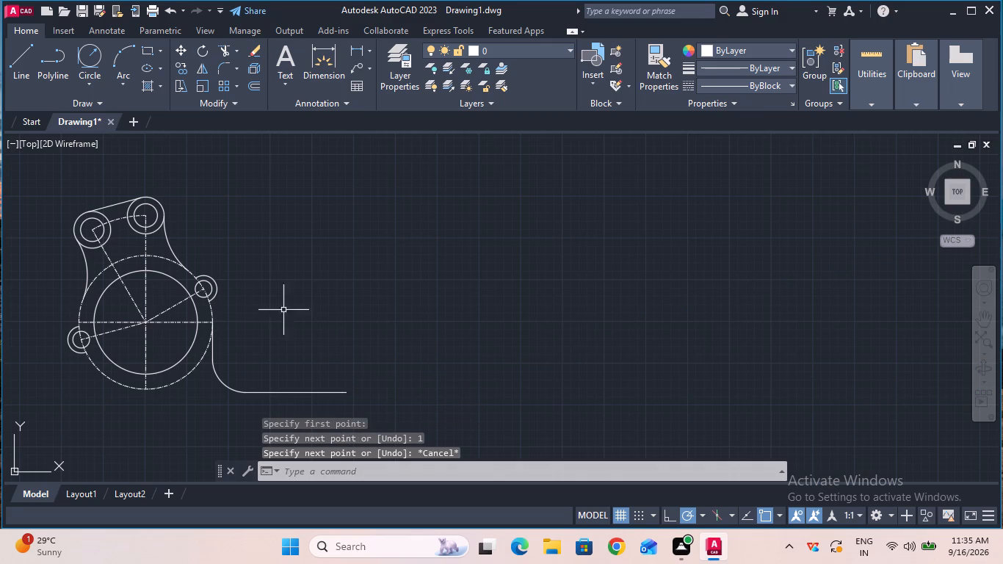
Measure the full straight length from the fillet's end to the extended edge's right end with a trial linear dimension.
click(350, 47)
click(243, 394)
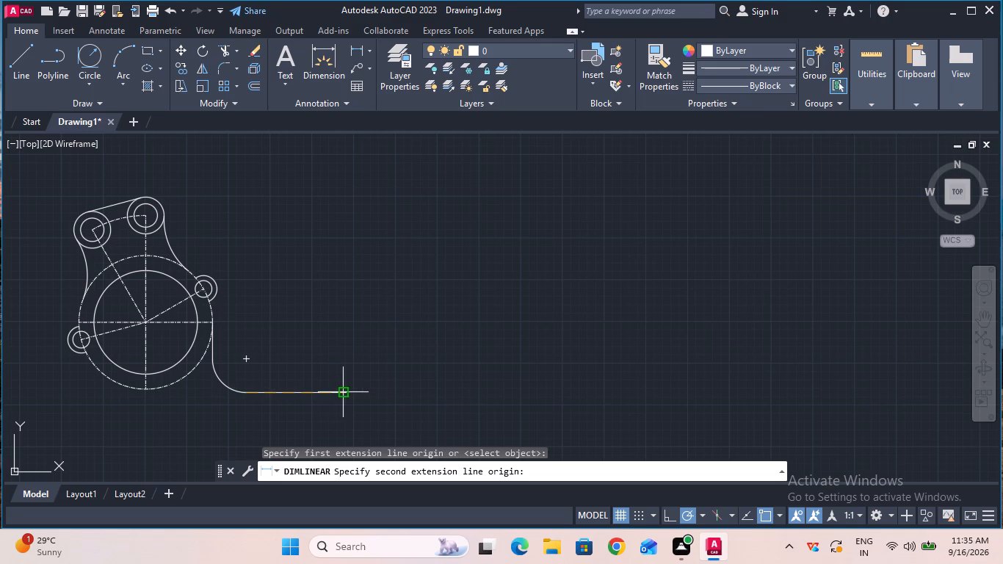
click(341, 391)
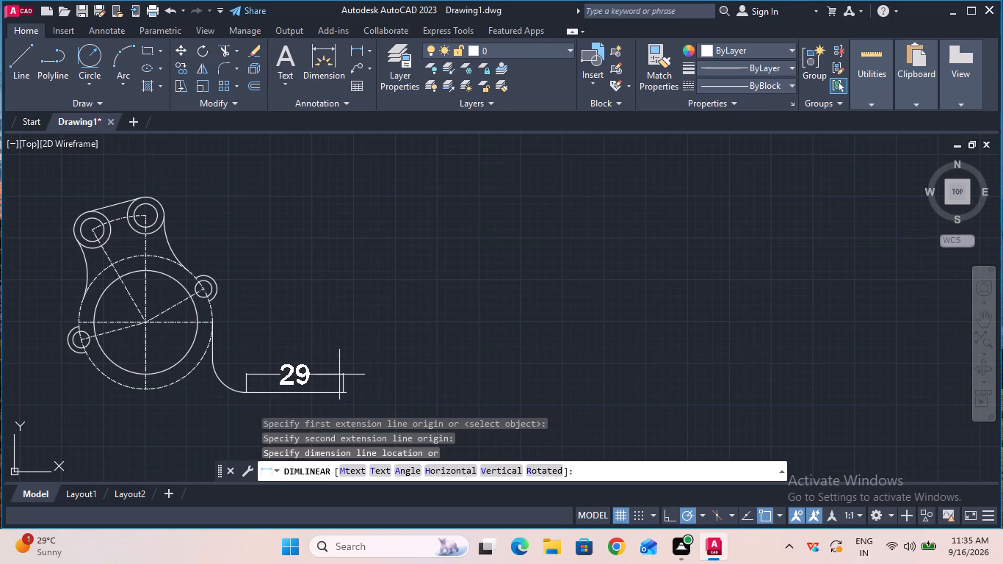
key(Escape)
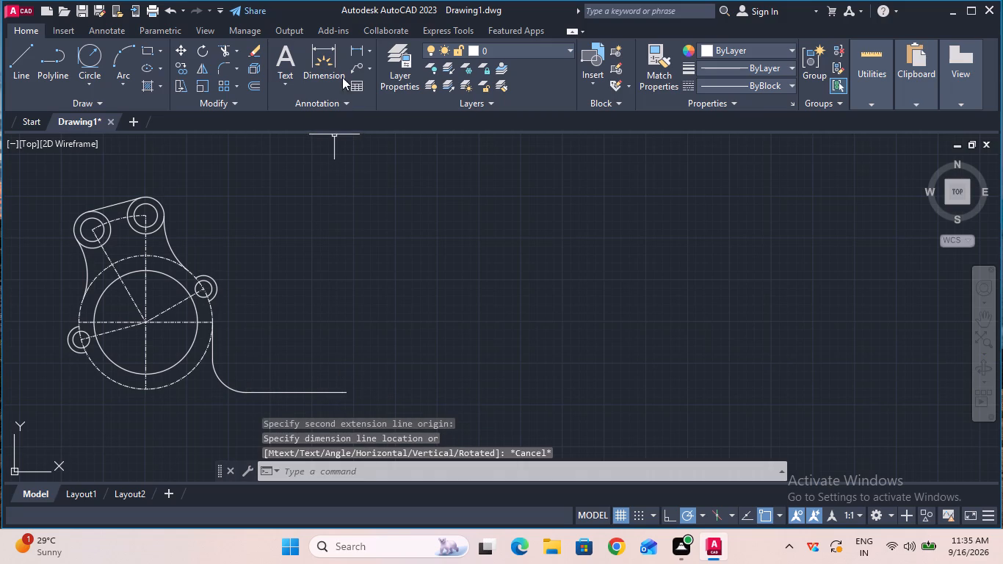
click(352, 52)
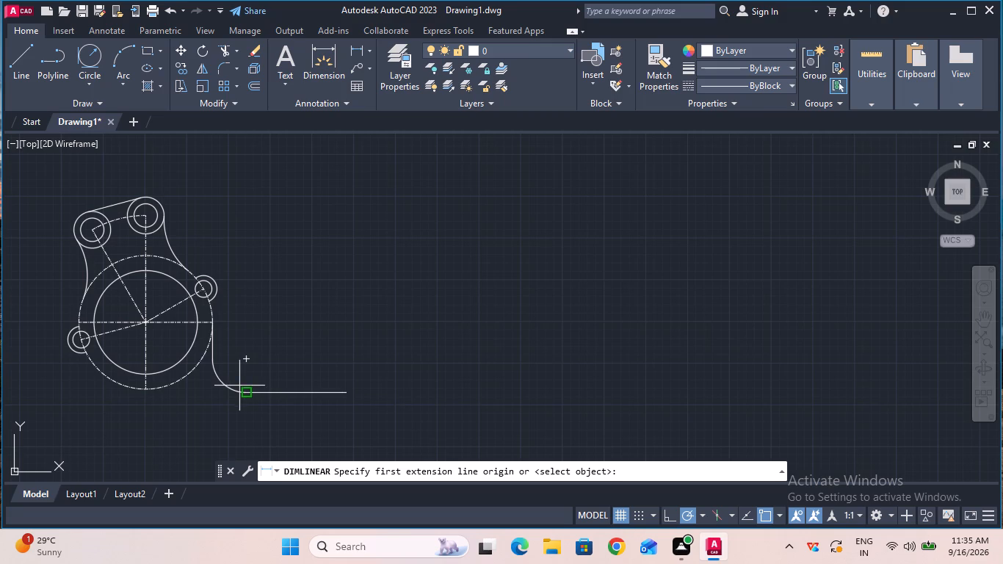
click(248, 396)
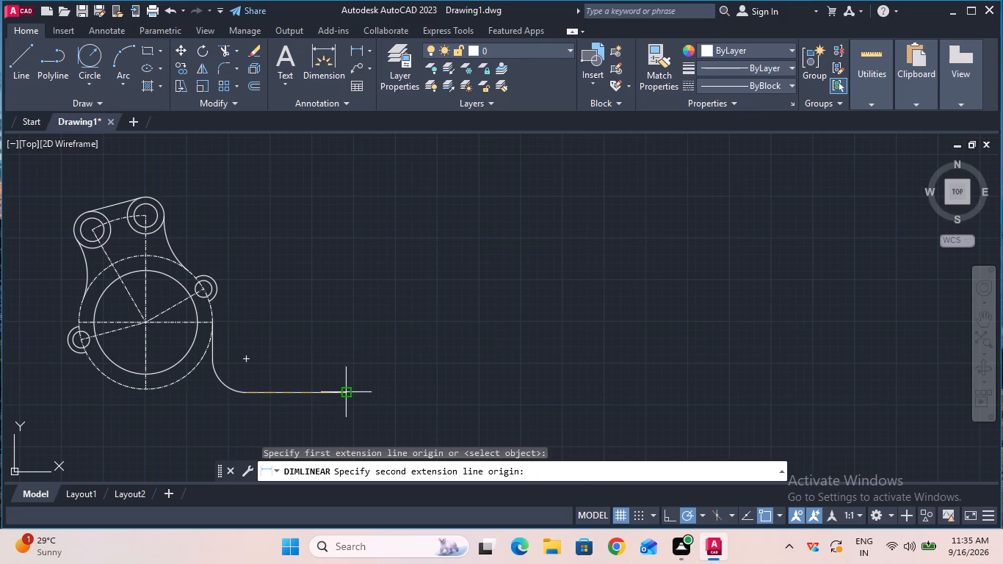
click(350, 389)
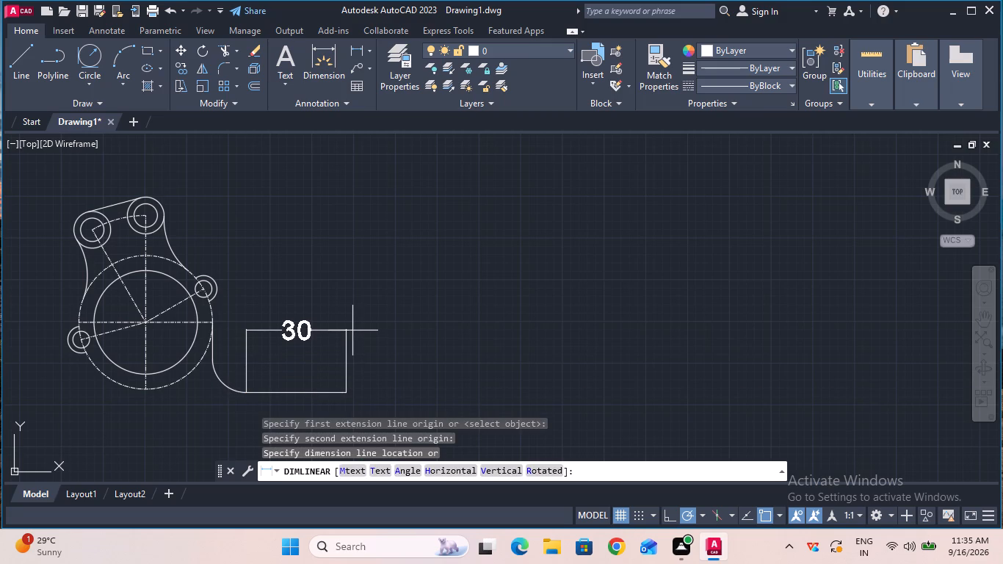
key(Escape)
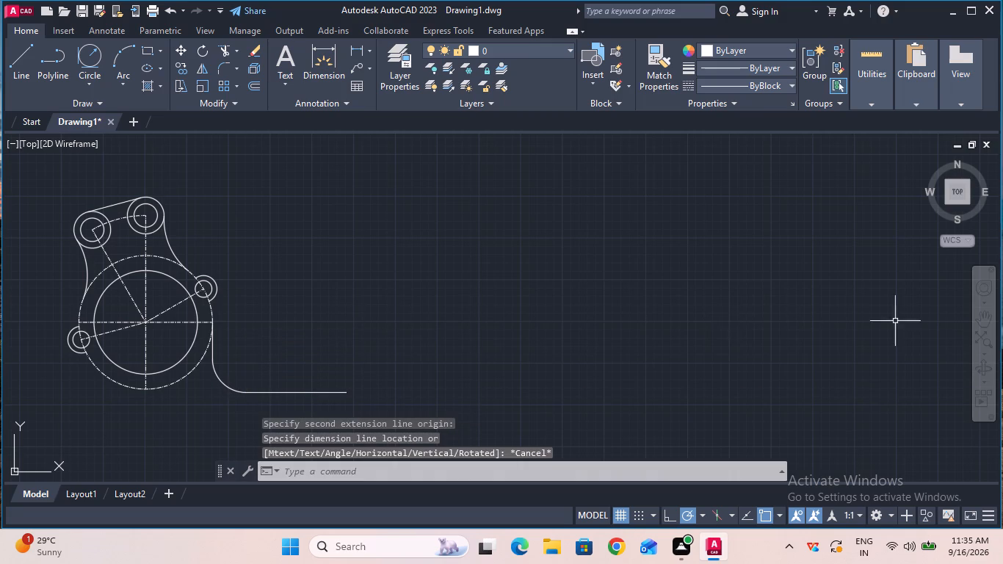
Draw a 12 mm line straight down from the upper edge's free end, continuing with a 30 mm line to the left.
click(987, 318)
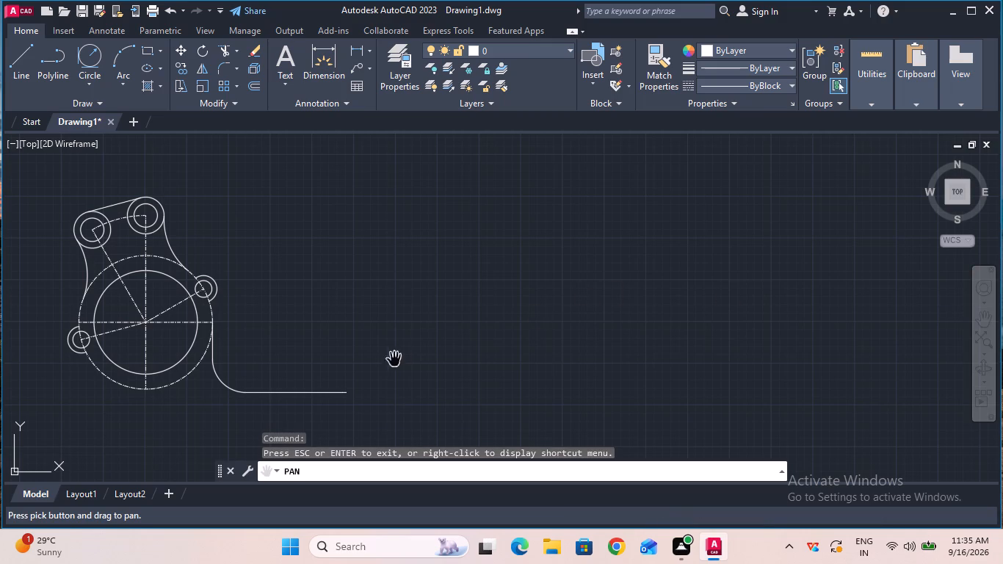
drag(385, 361, 404, 248)
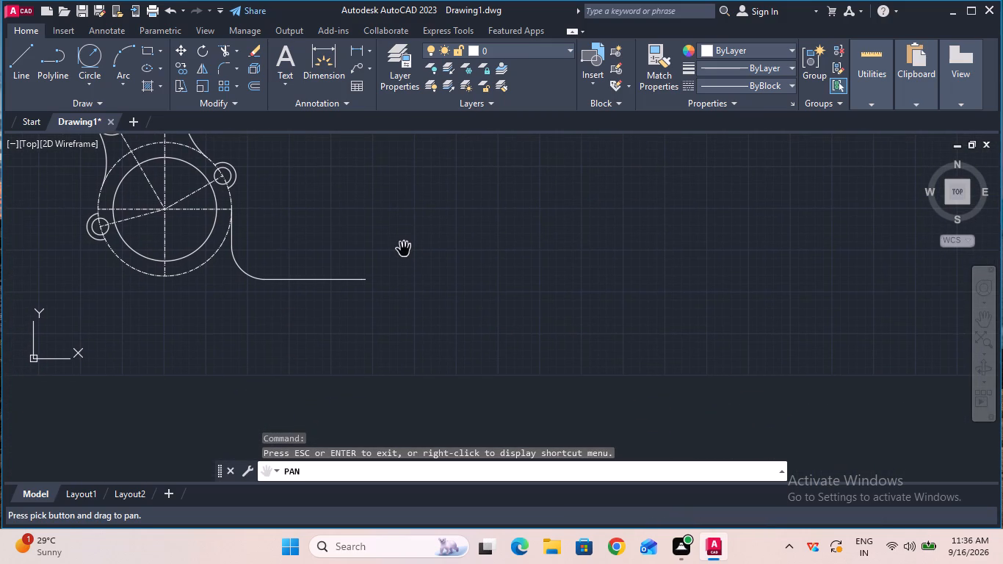
key(Escape)
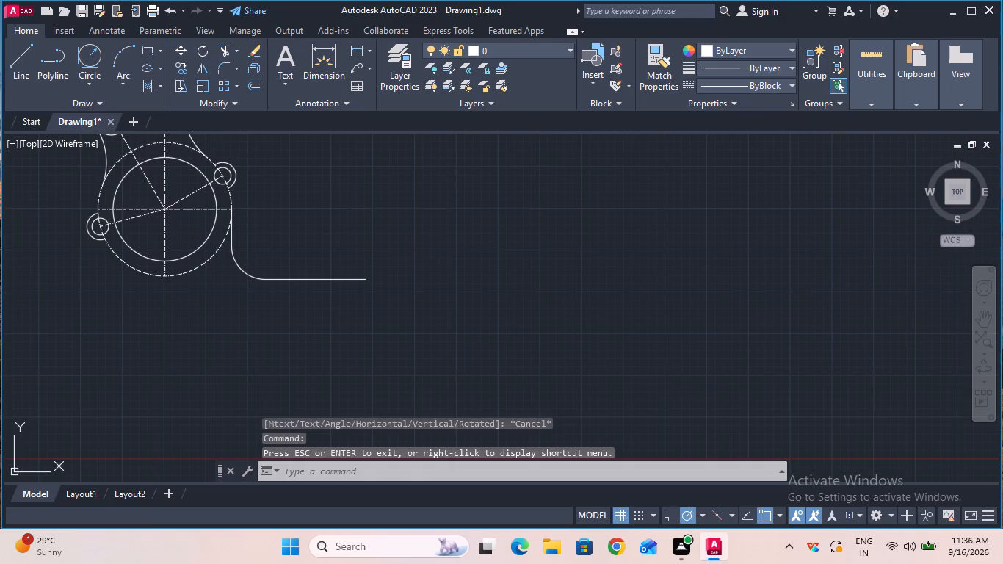
click(24, 82)
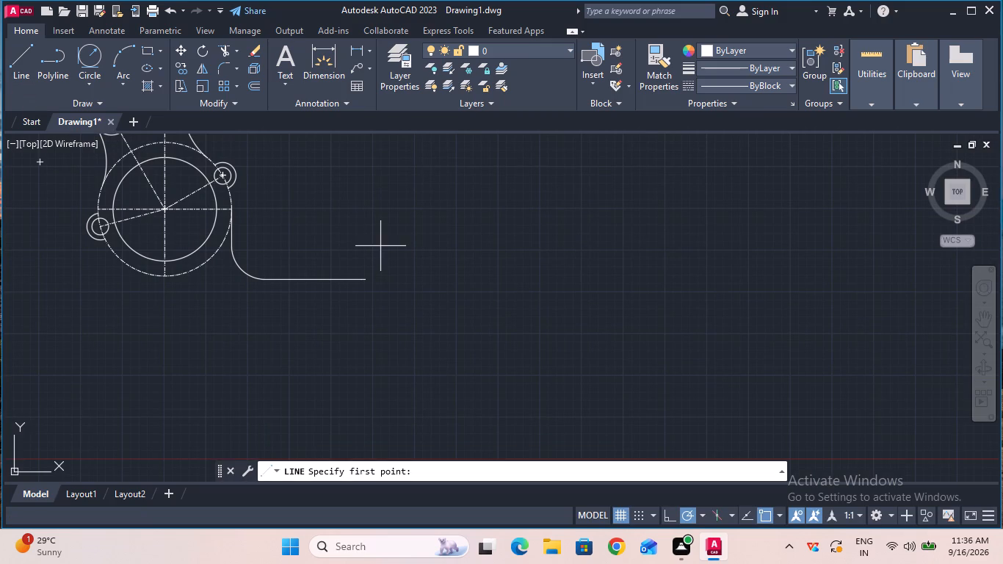
click(367, 278)
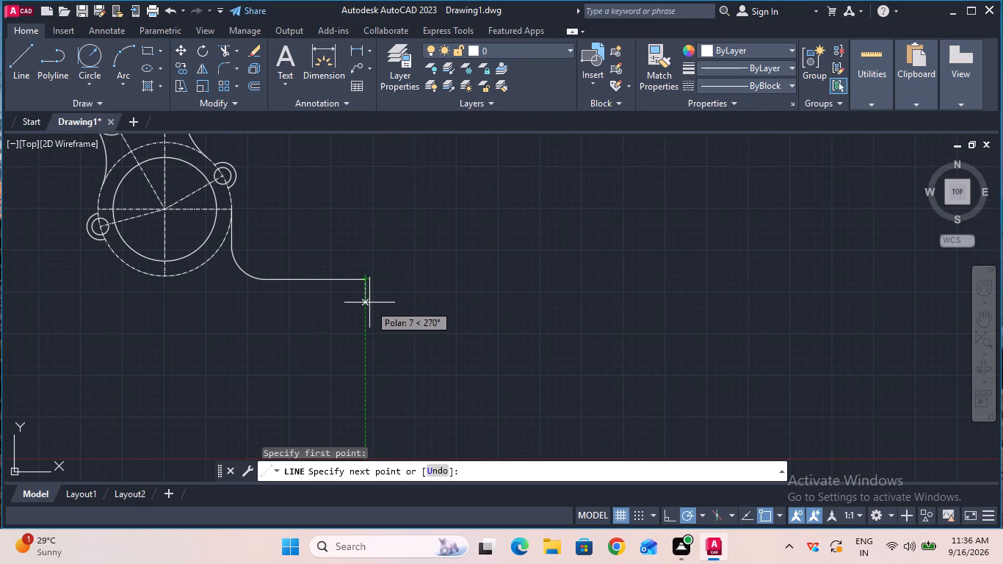
text(12)
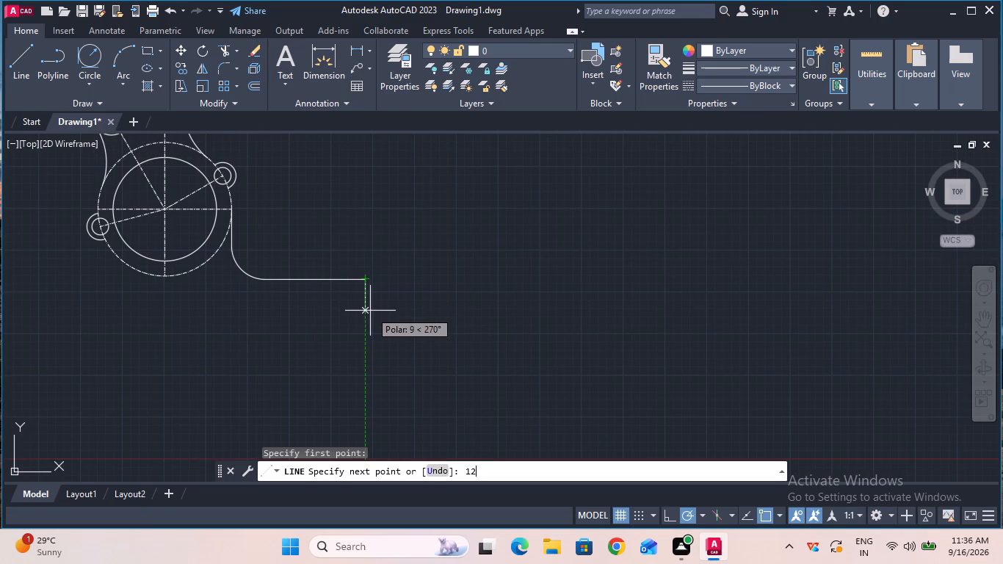
key(Return)
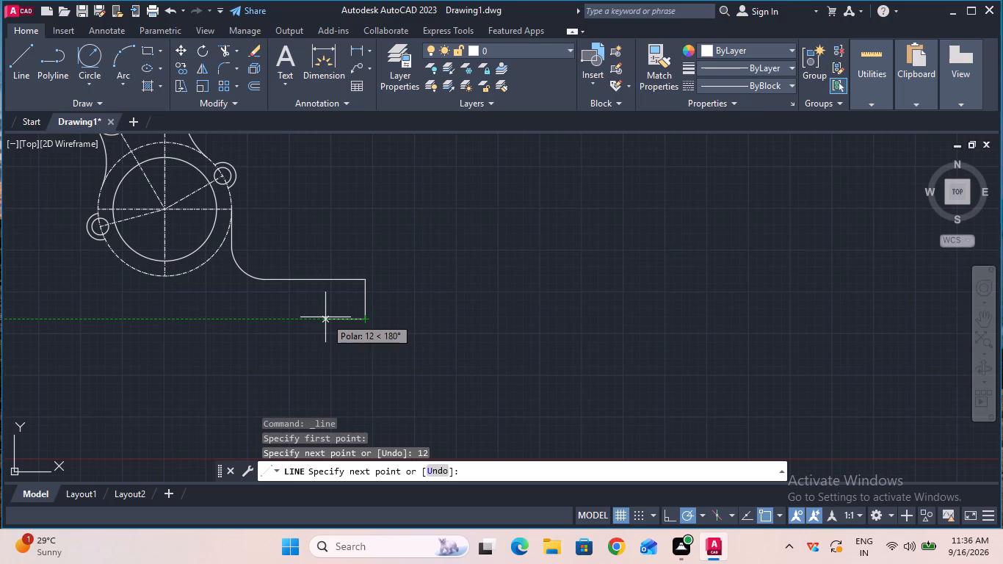
key(3)
key(0)
key(Return)
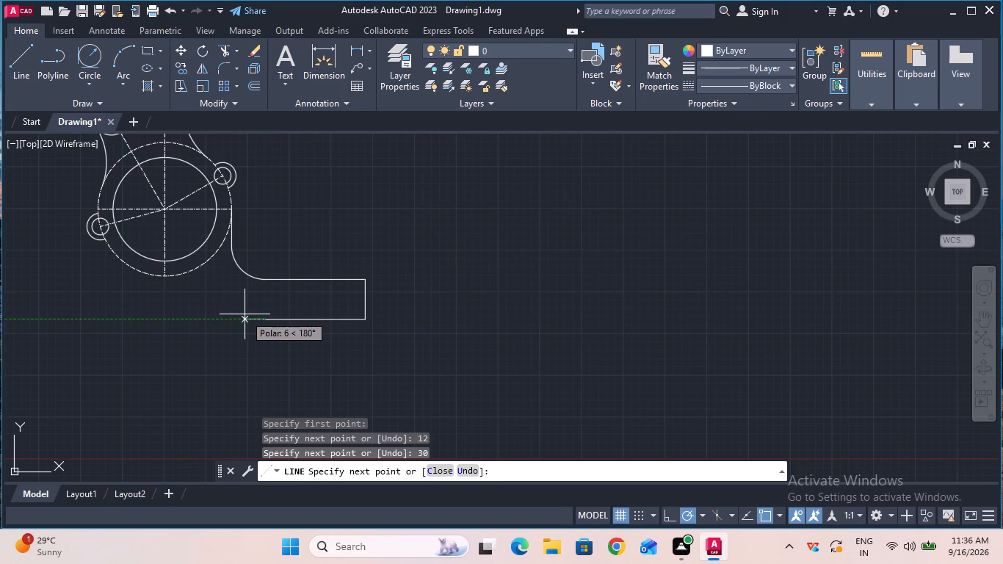
key(Escape)
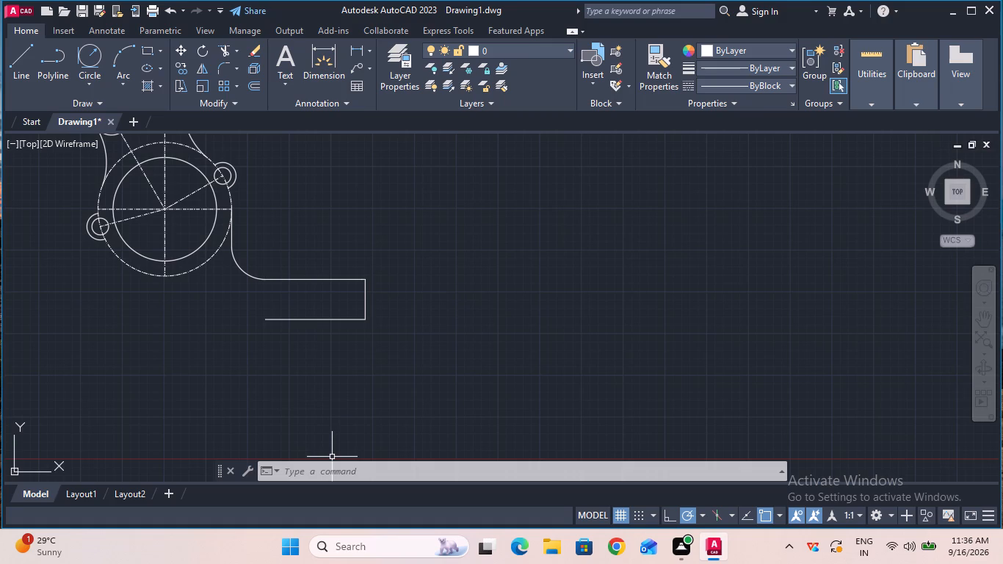
Draw a sloping line tangent to the dashed ring circle's lower left side, ending just left of the arm's open lower edge.
key(l)
key(Return)
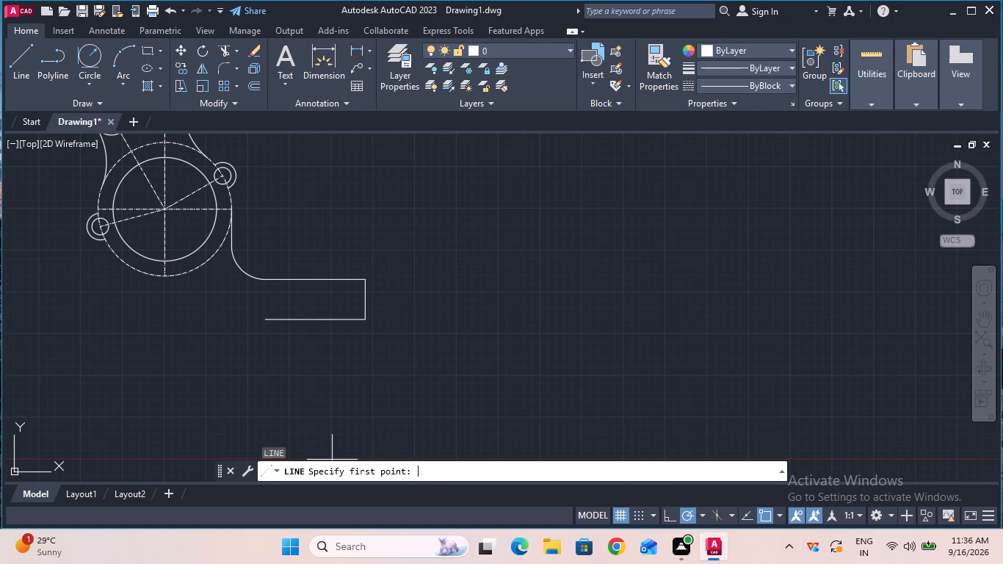
text(tan)
key(Return)
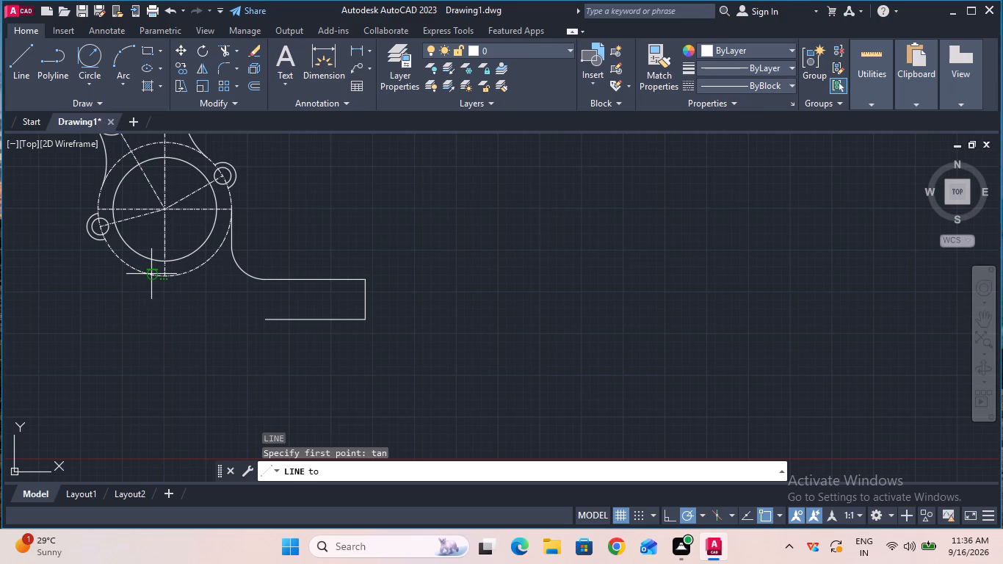
click(151, 275)
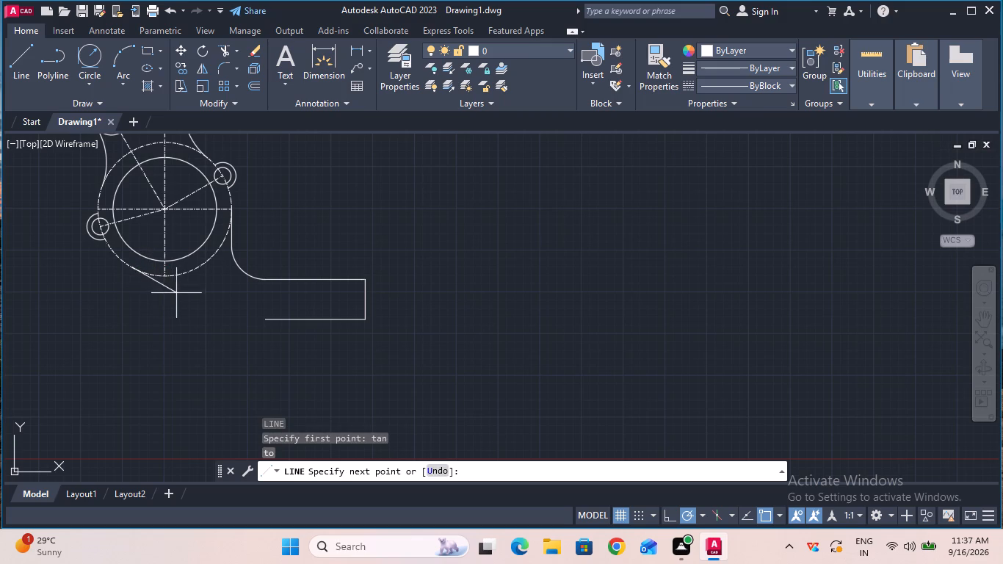
click(212, 317)
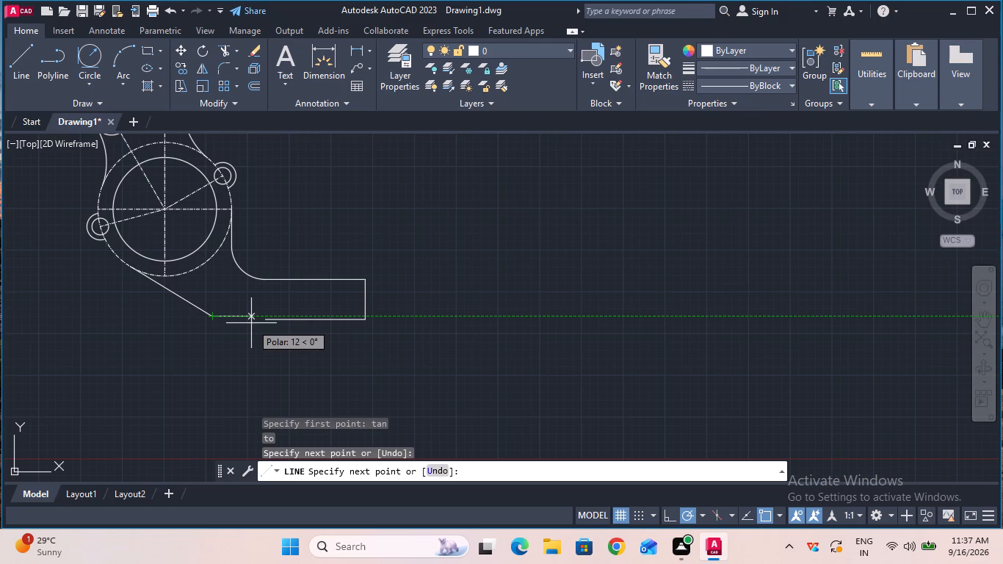
key(Escape)
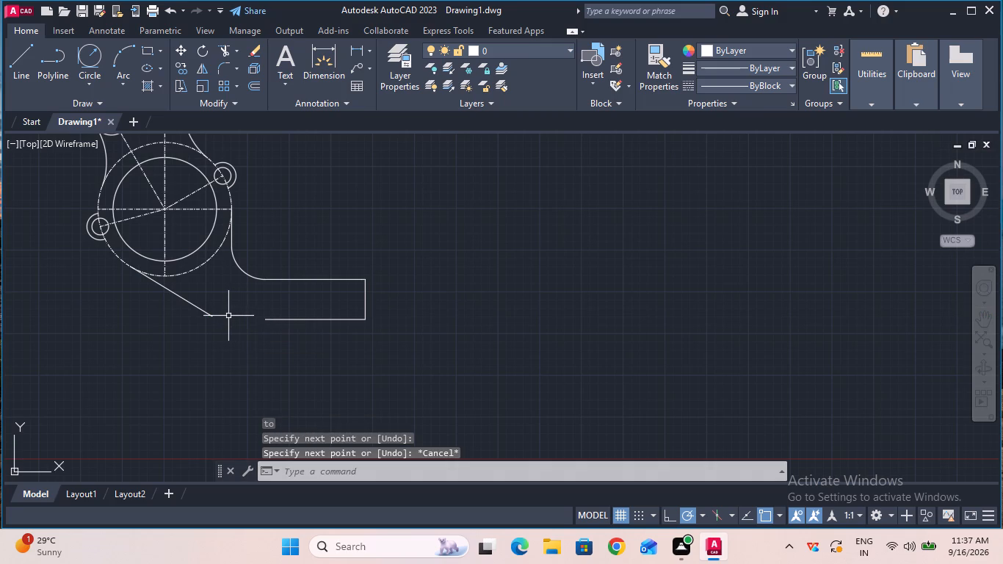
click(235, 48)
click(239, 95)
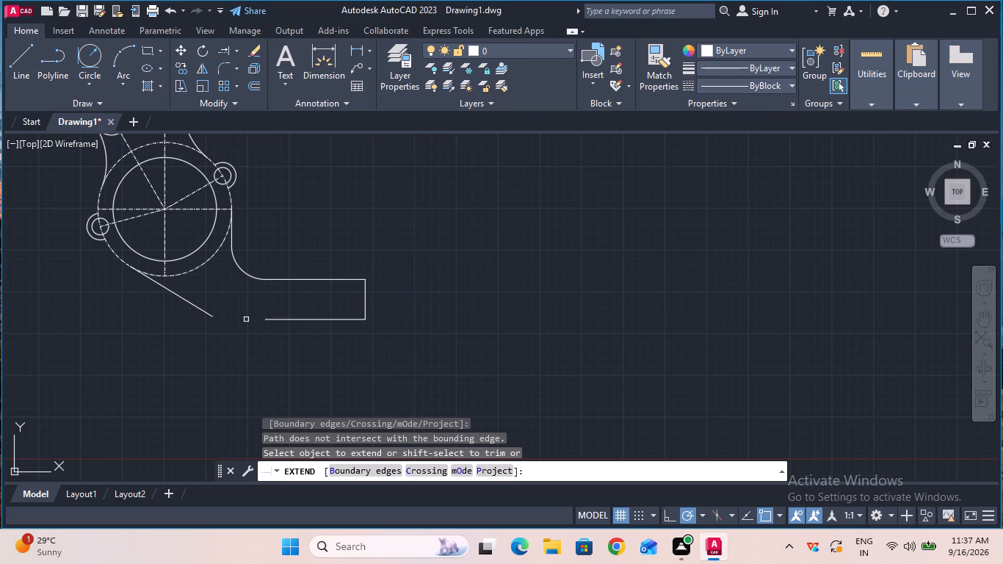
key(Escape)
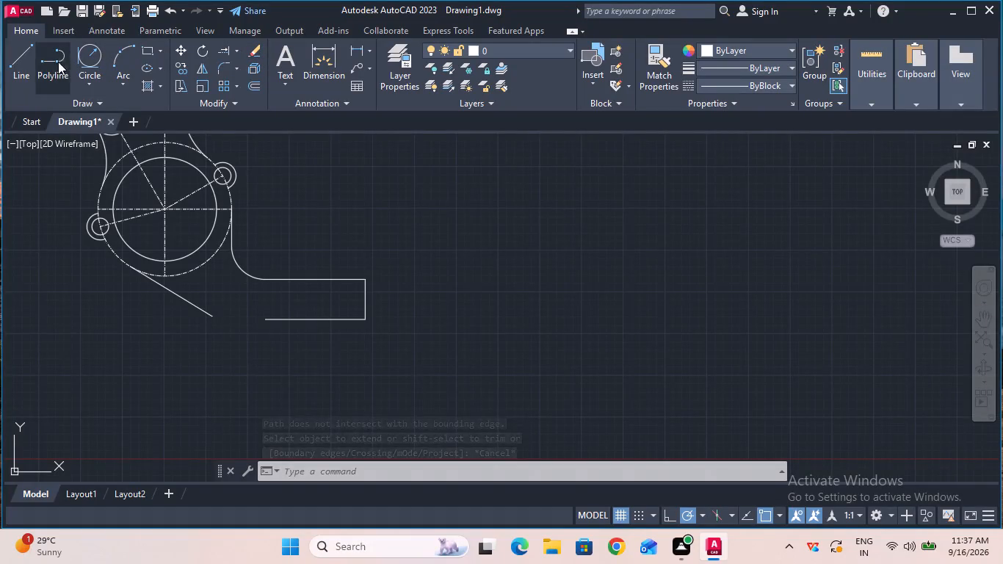
Lengthen the sloping tangent line from its free lower end with two successive 1 mm lines at 330°.
click(29, 60)
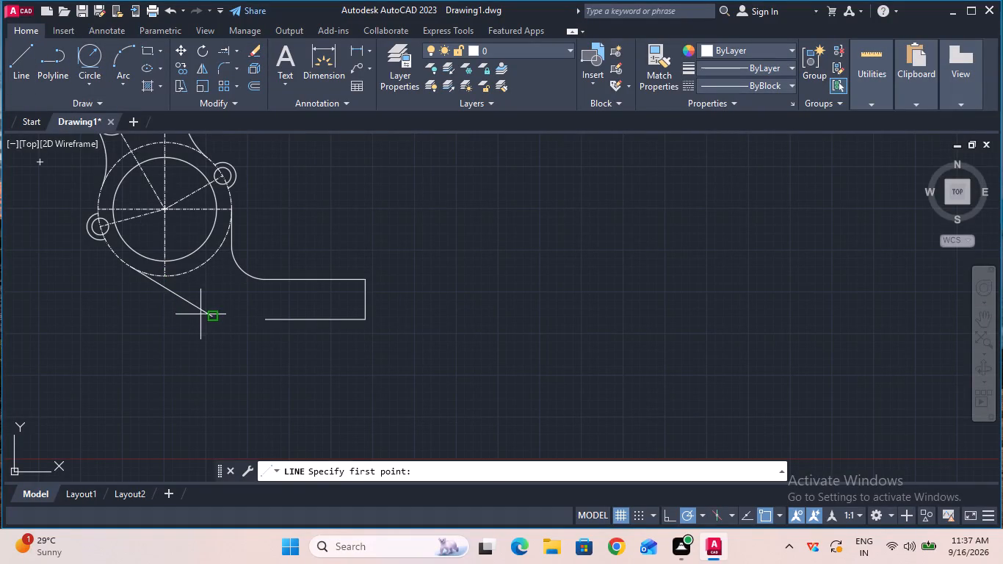
click(209, 317)
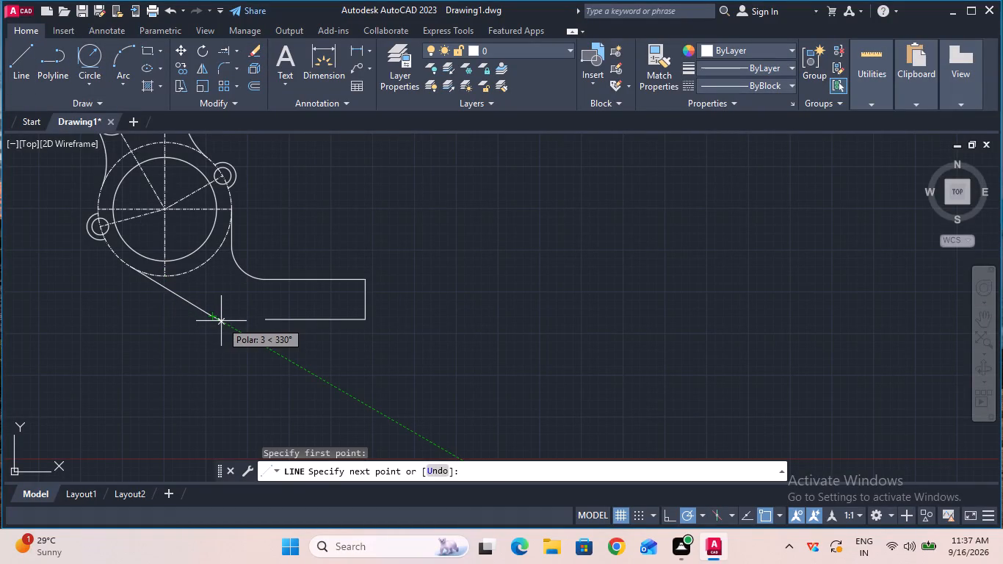
key(1)
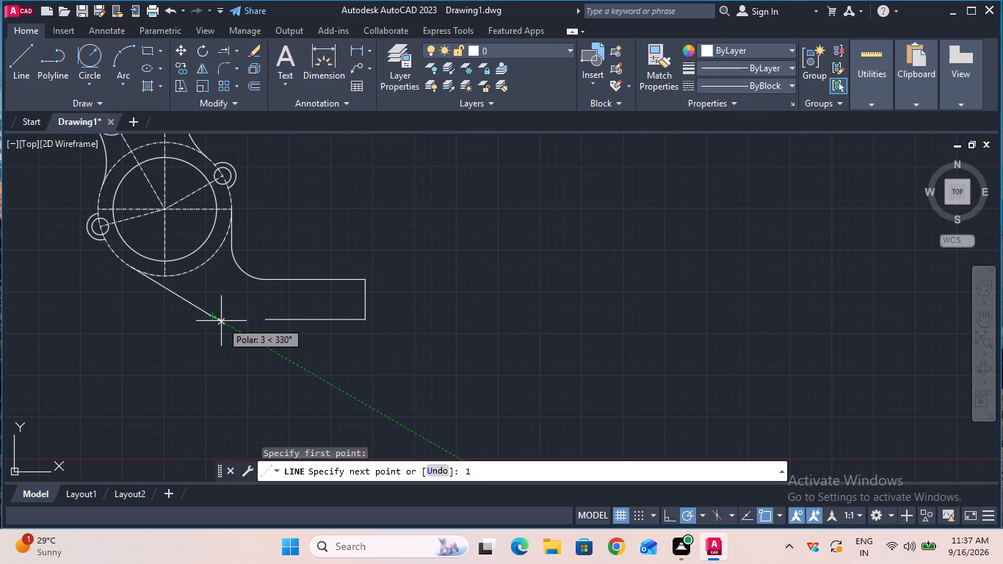
key(Return)
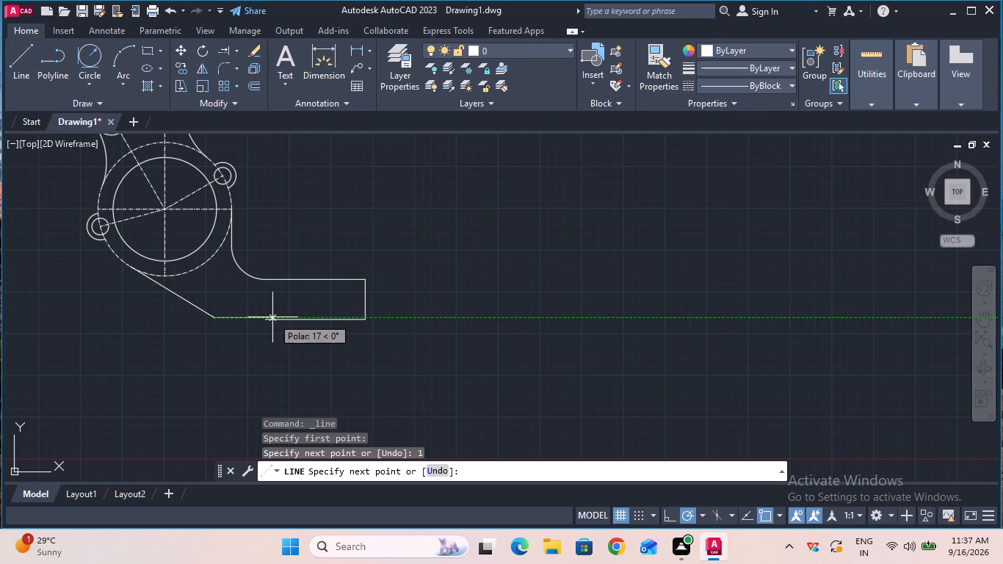
key(Escape)
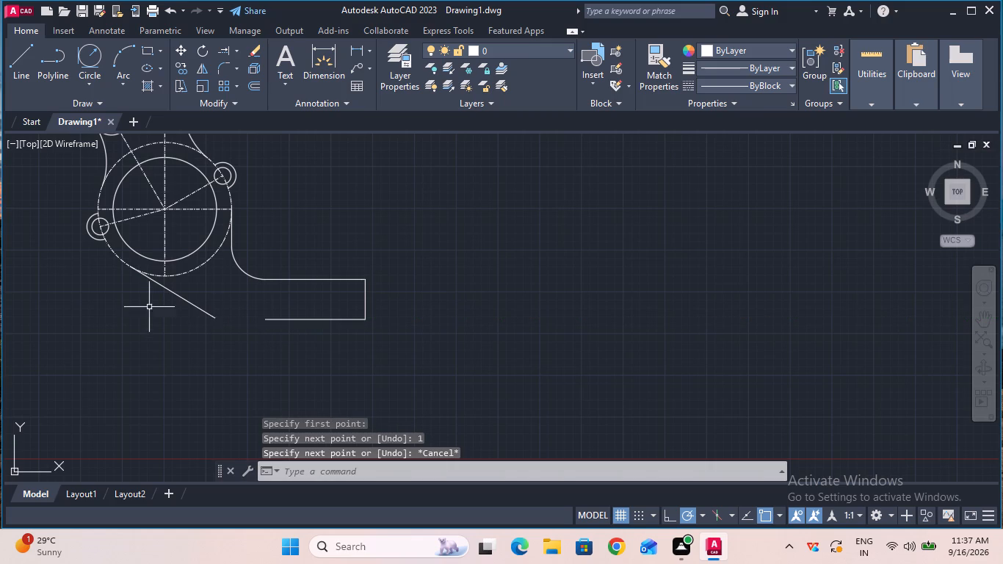
click(21, 54)
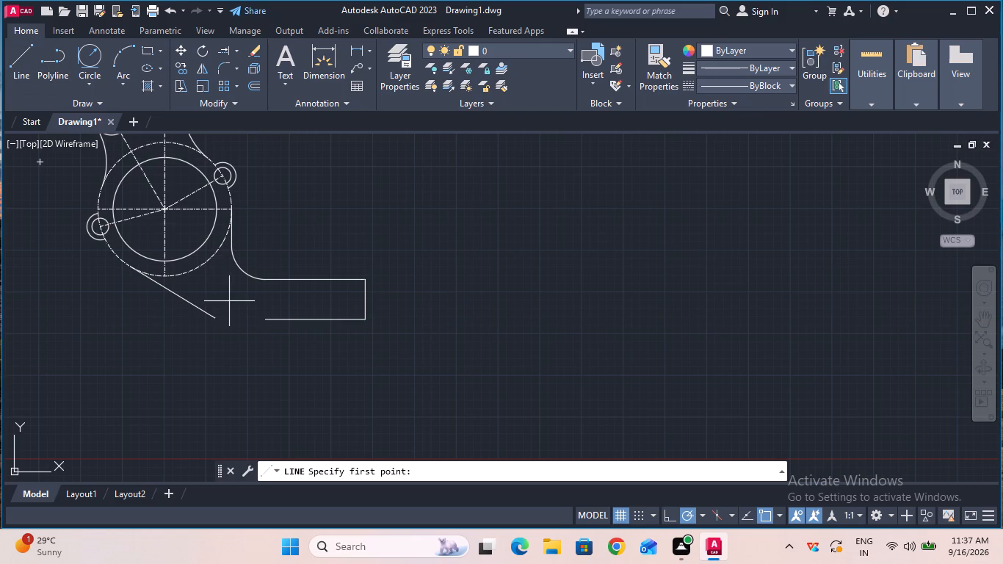
click(217, 322)
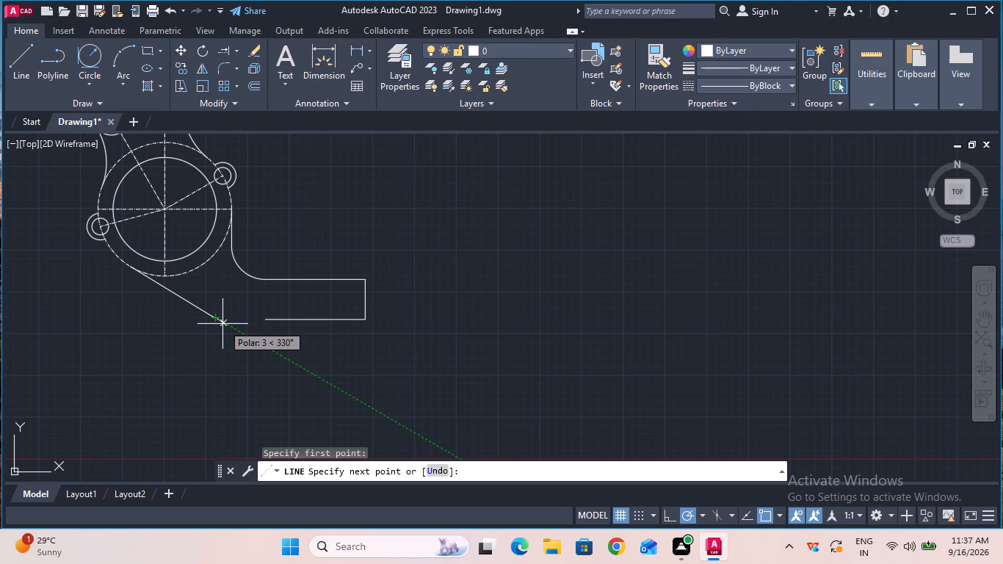
key(1)
key(Return)
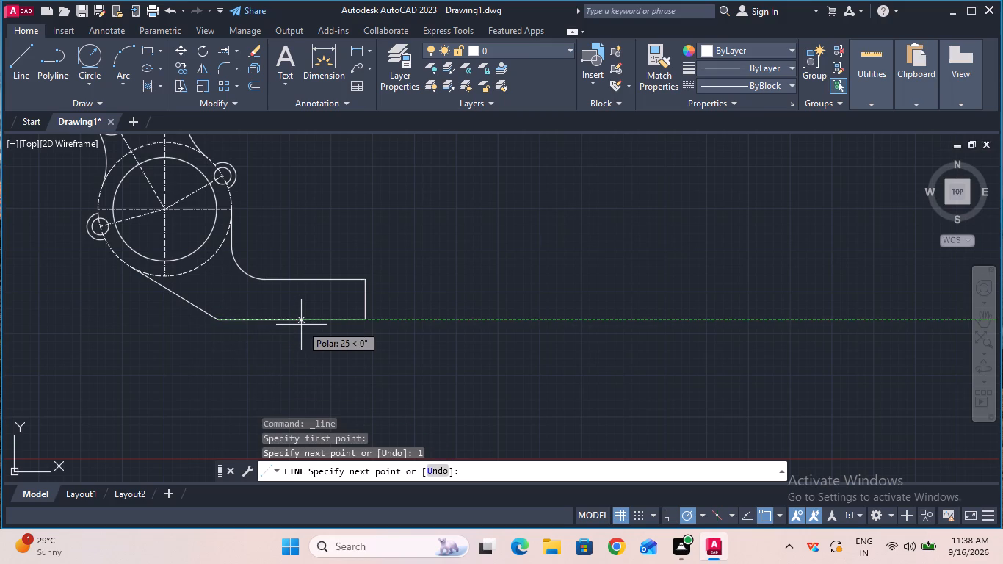
key(Escape)
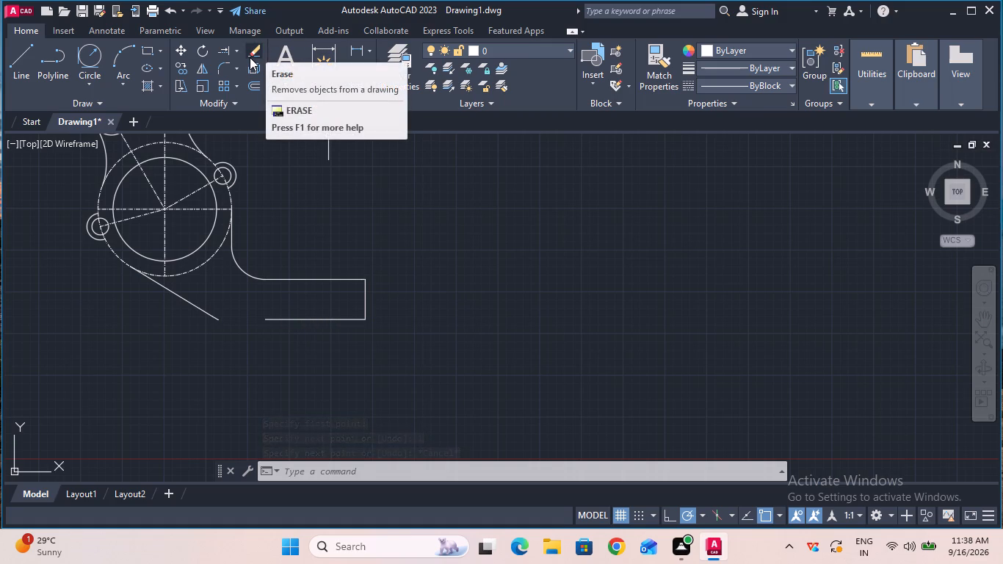
Extend the arm's lower edge leftward to meet the lower end of the sloping tangent line.
click(223, 51)
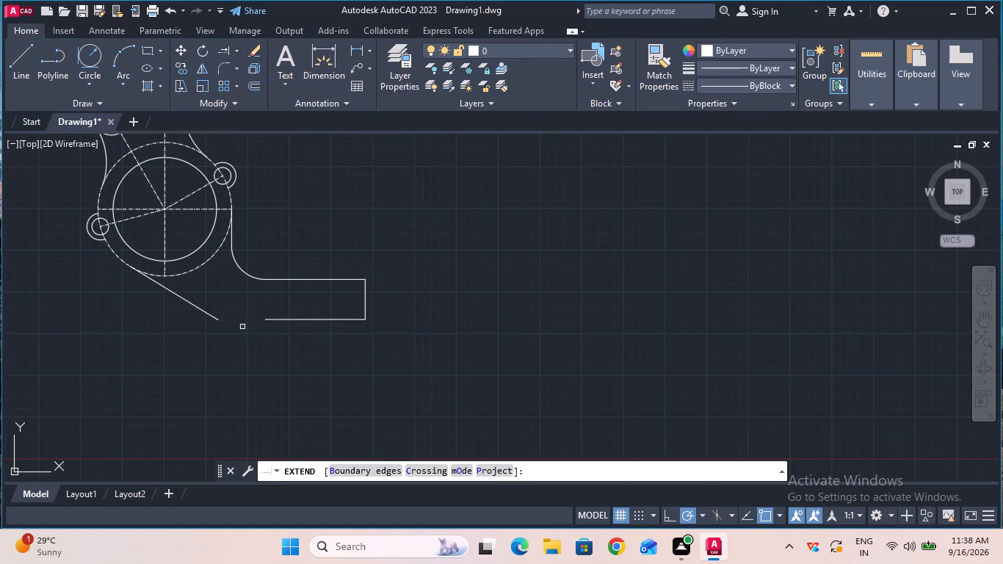
click(267, 321)
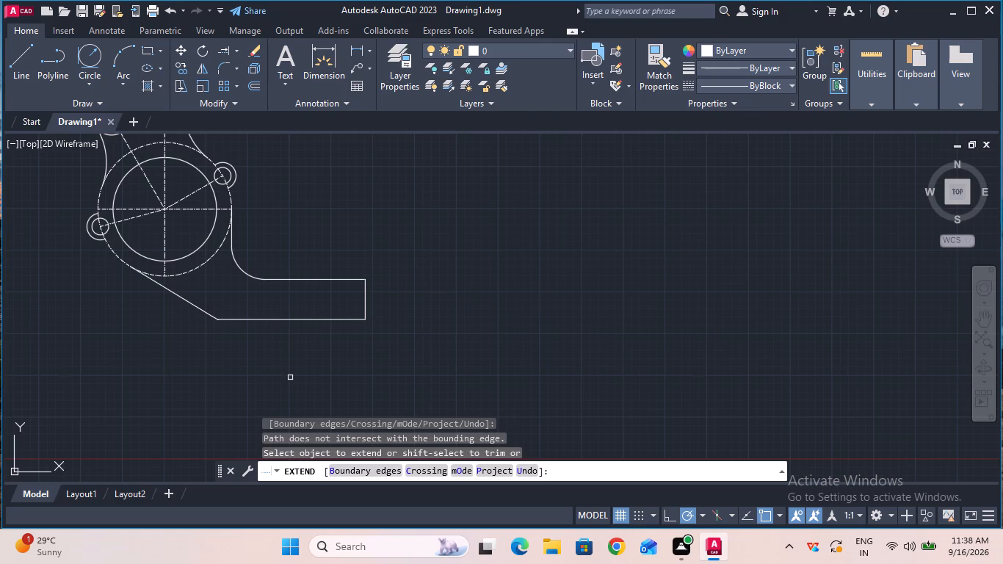
key(Escape)
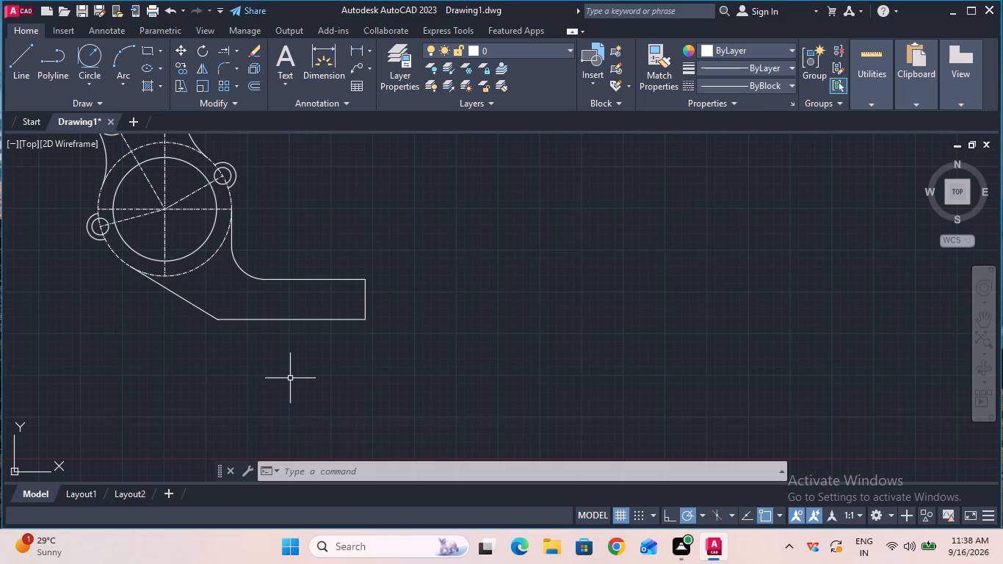
Set the current linetype to CENTER and draw a horizontal reference line about 27 mm to the left from the sloping line's lower end.
click(720, 86)
click(726, 137)
click(740, 85)
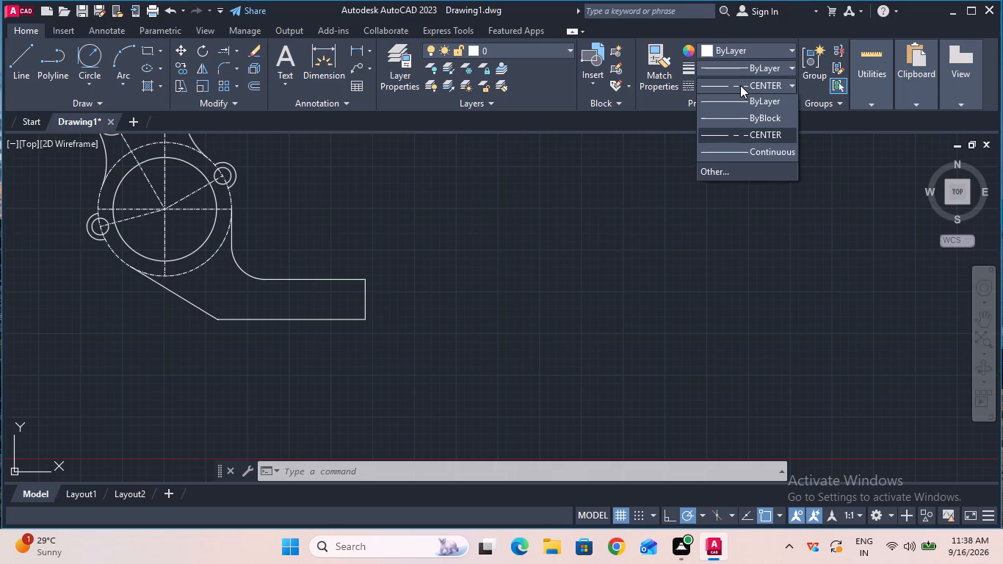
click(735, 136)
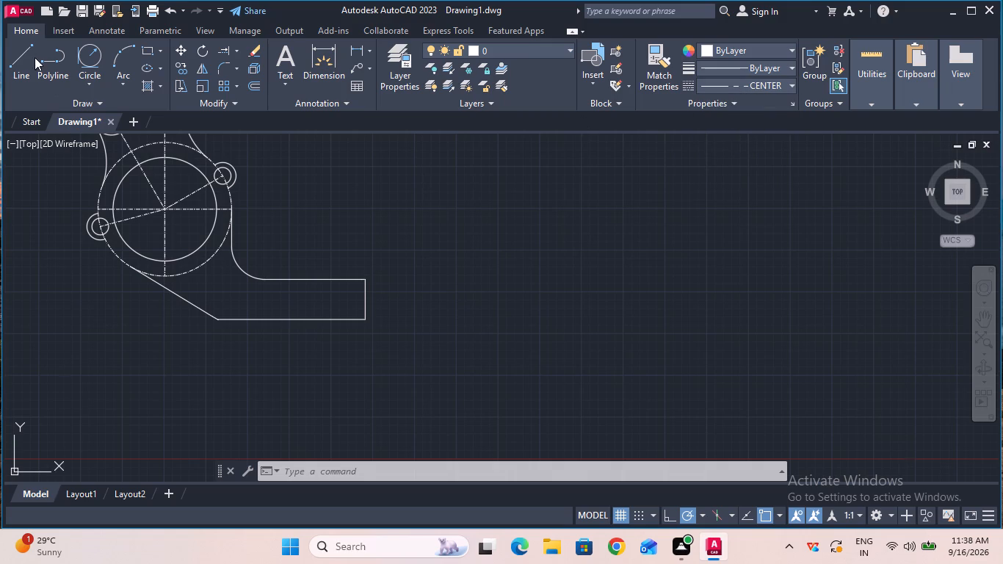
click(29, 57)
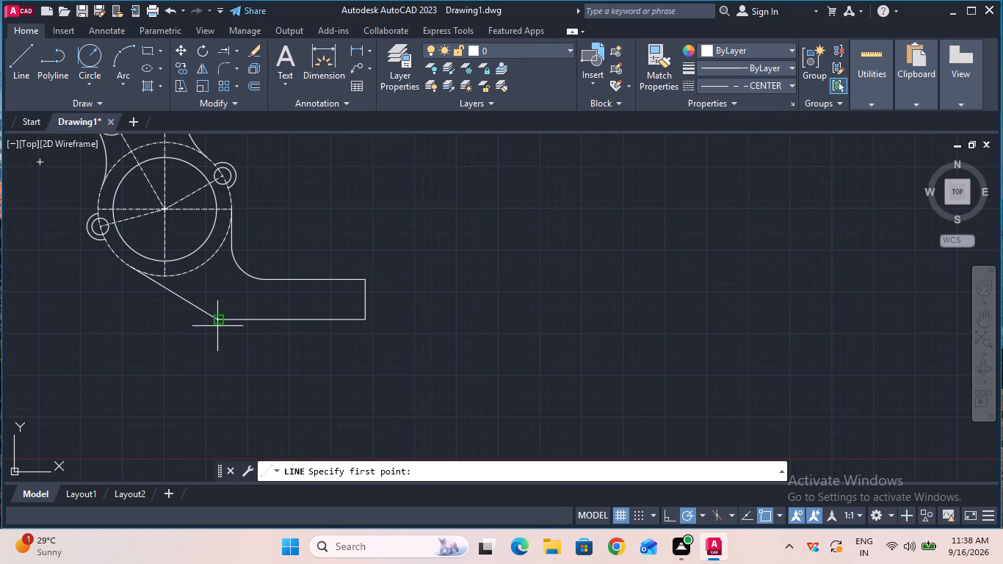
click(217, 321)
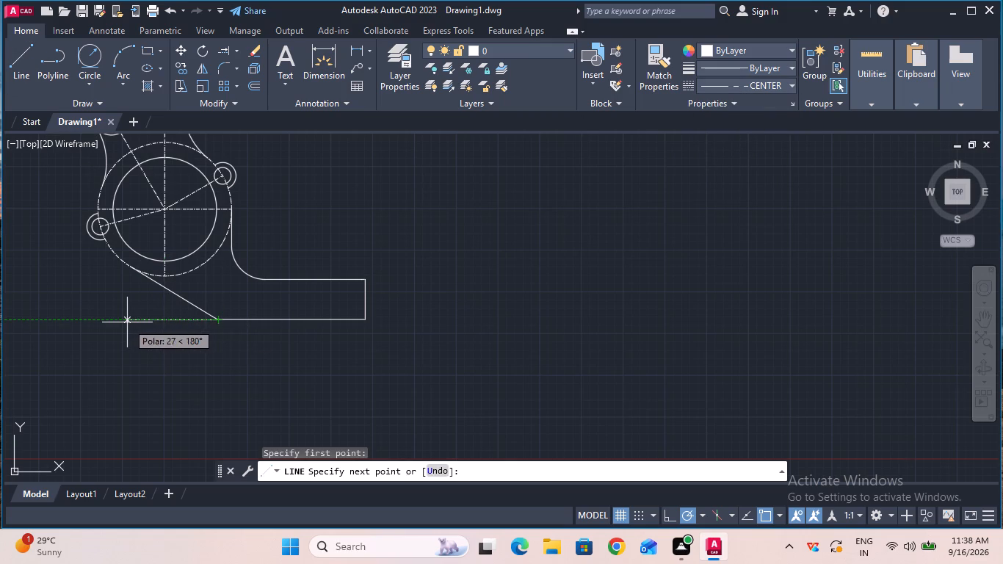
click(127, 322)
key(Escape)
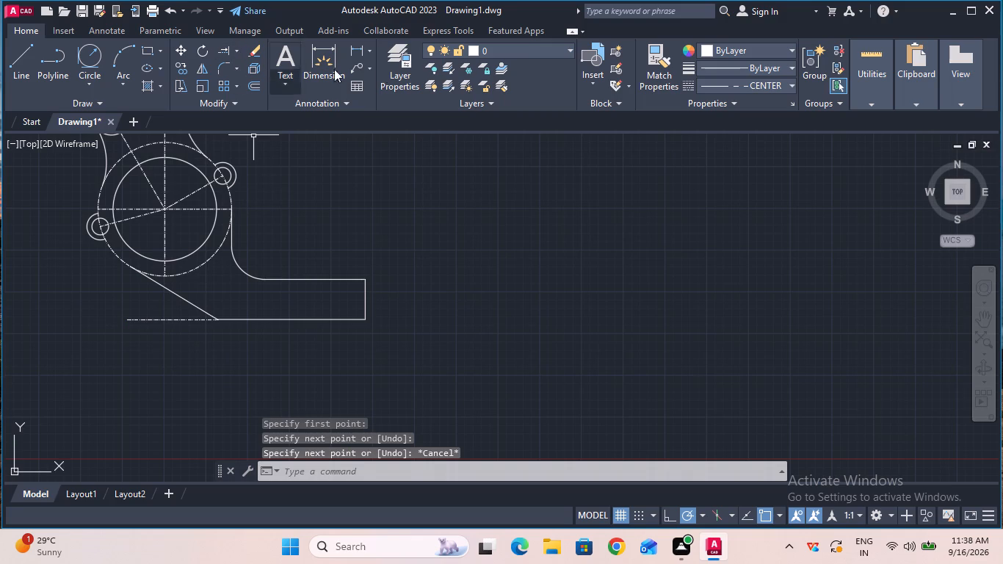
Measure the angle between the sloping tangent line and the horizontal reference line with a trial angular dimension.
click(370, 48)
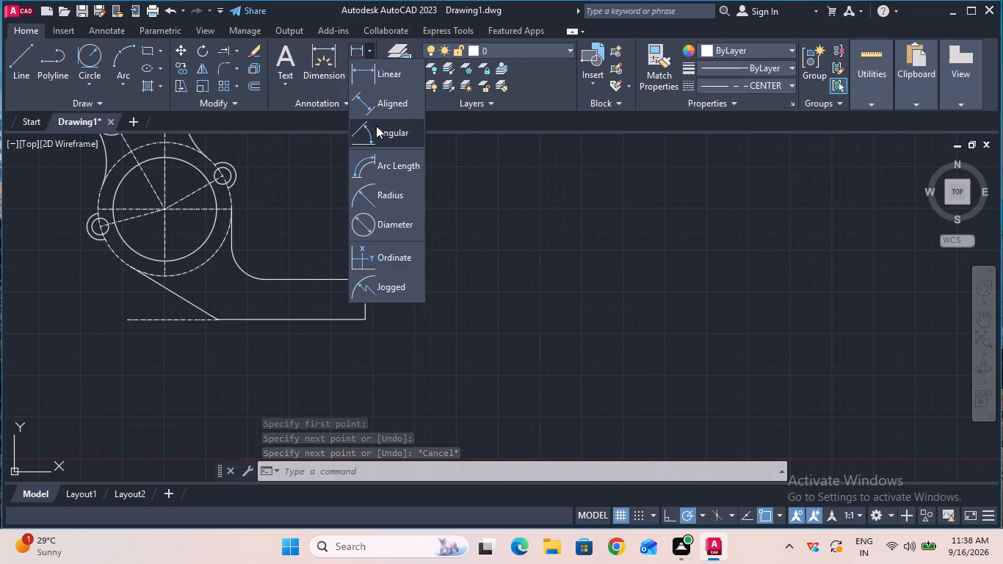
click(376, 126)
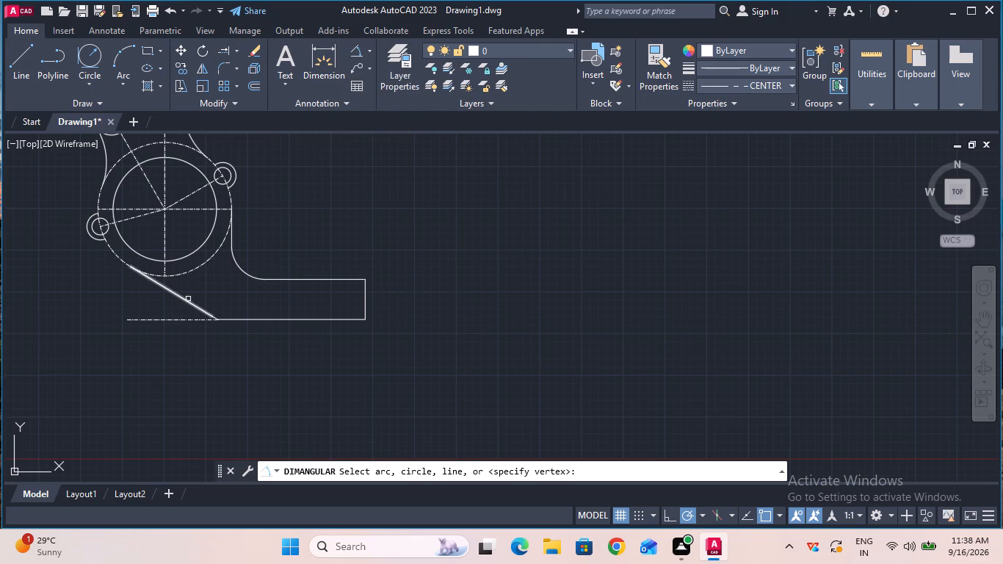
click(188, 299)
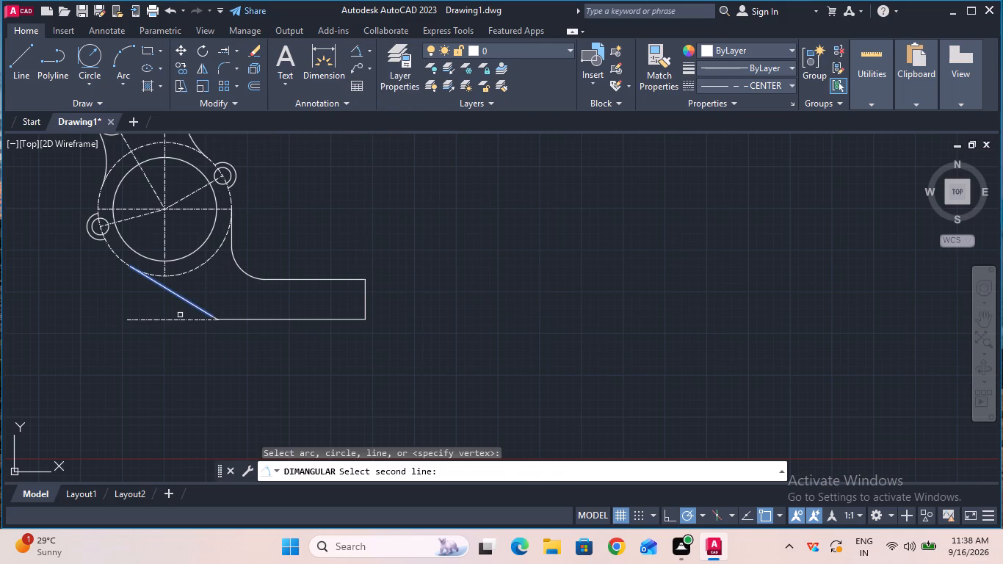
click(179, 320)
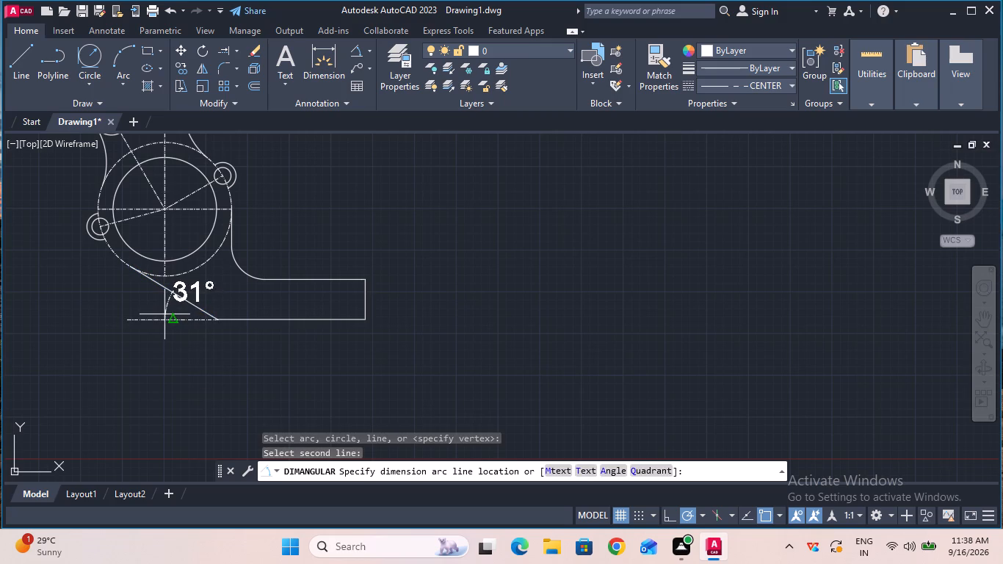
key(Escape)
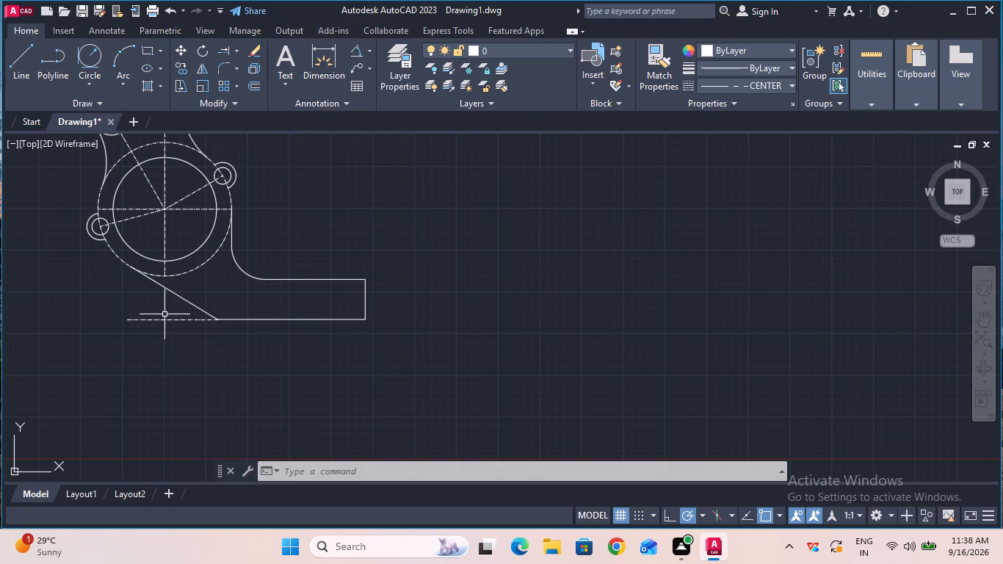
Trim away the horizontal reference line and the sloping line's small overshoot below the arm's lower edge.
ctrl+scroll(201, 317, up, 4)
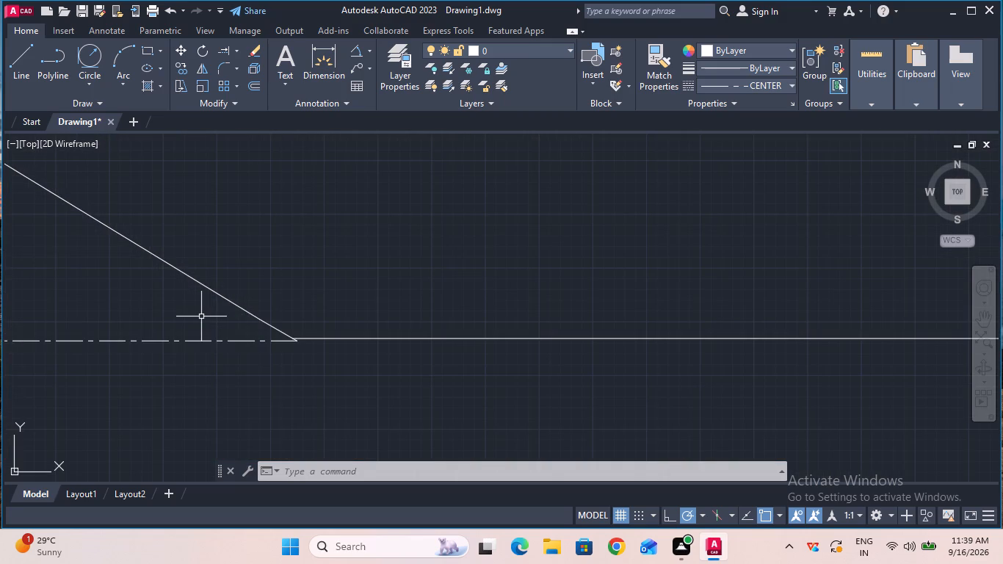
ctrl+scroll(201, 317, down, 2)
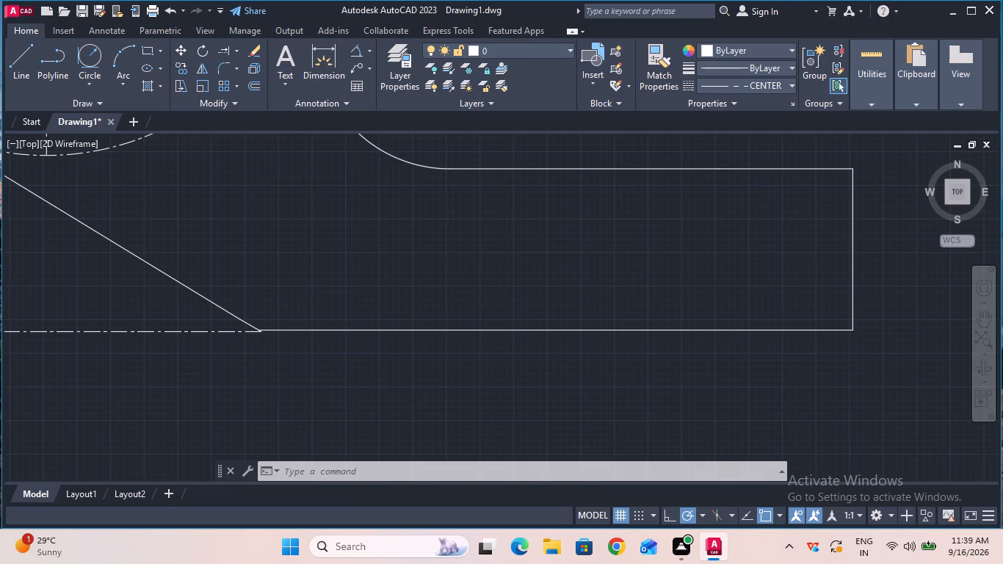
ctrl+scroll(201, 317, up, 2)
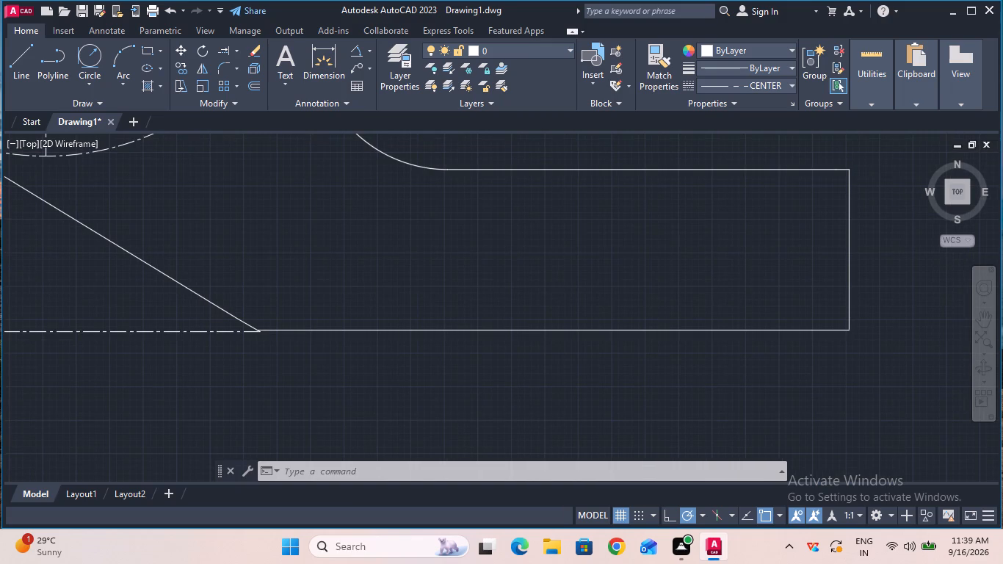
key(Escape)
click(201, 317)
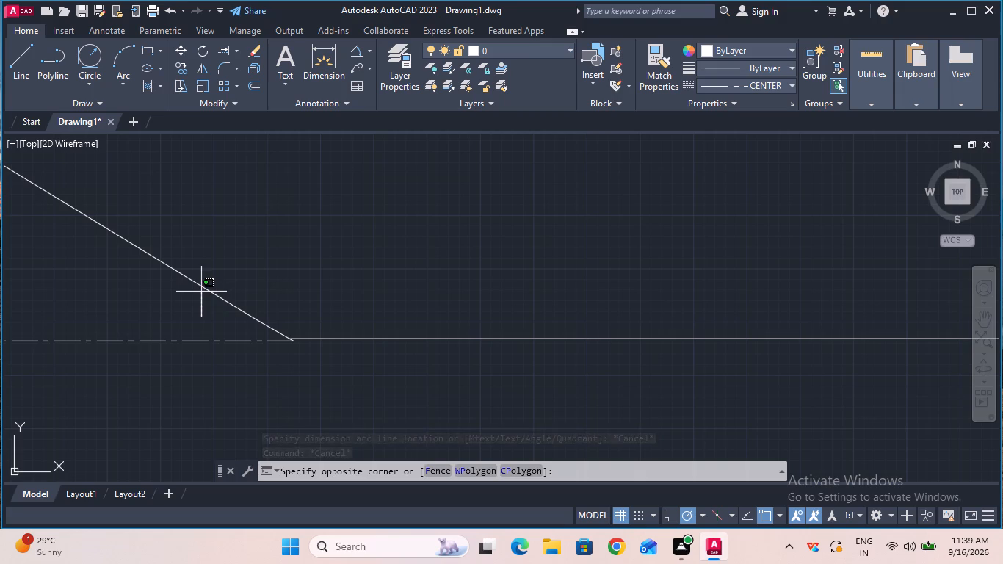
key(Escape)
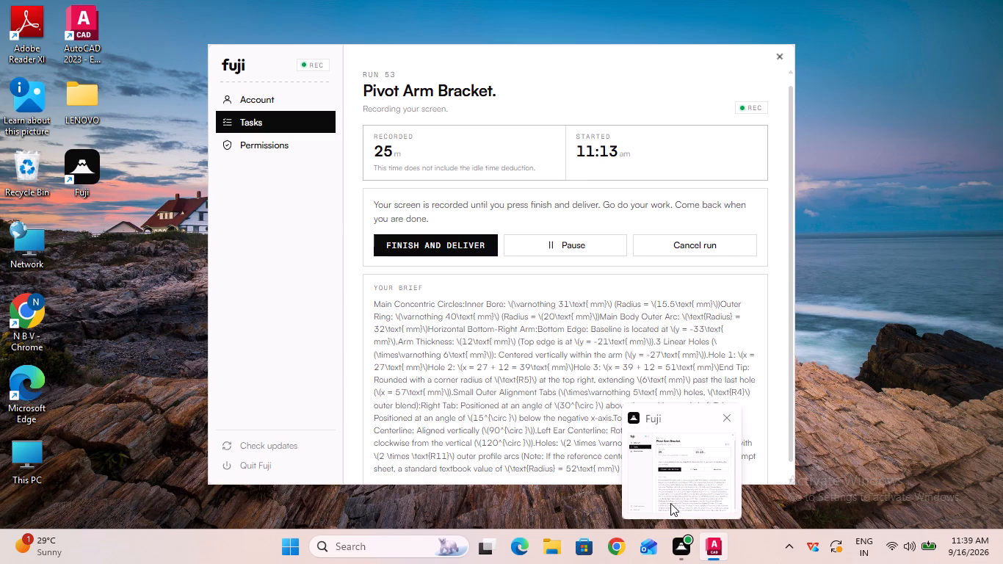
click(735, 548)
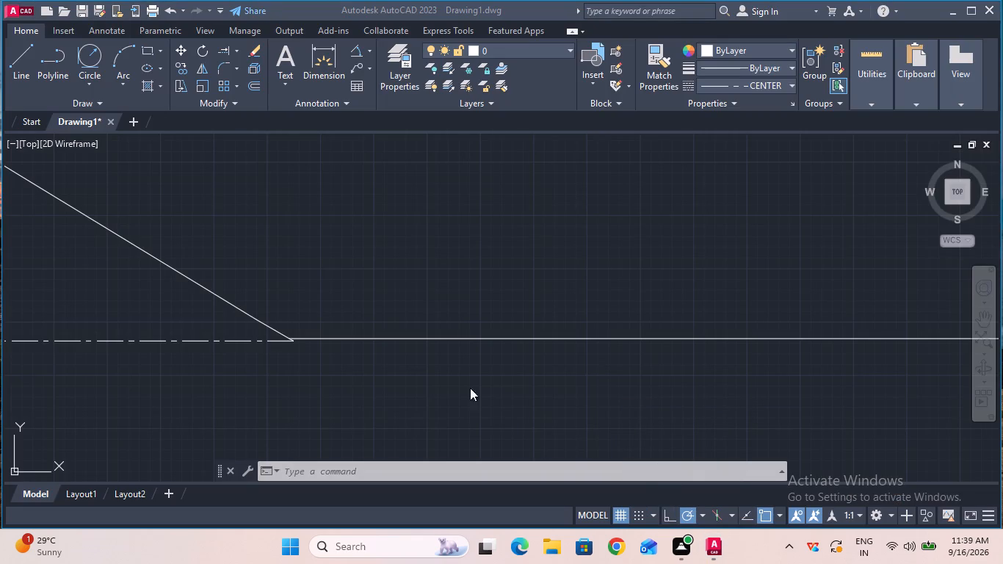
click(233, 51)
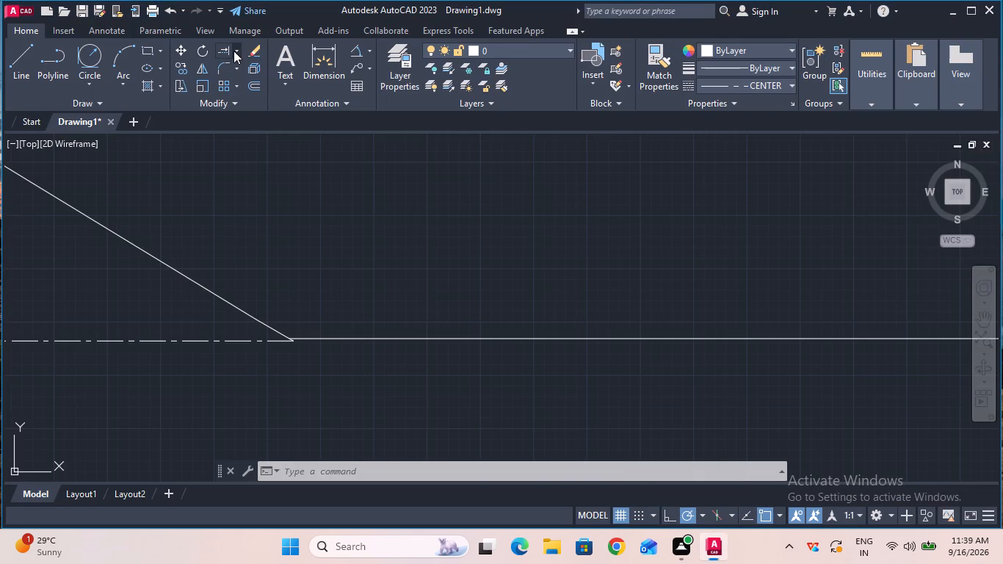
click(233, 51)
click(239, 70)
click(273, 341)
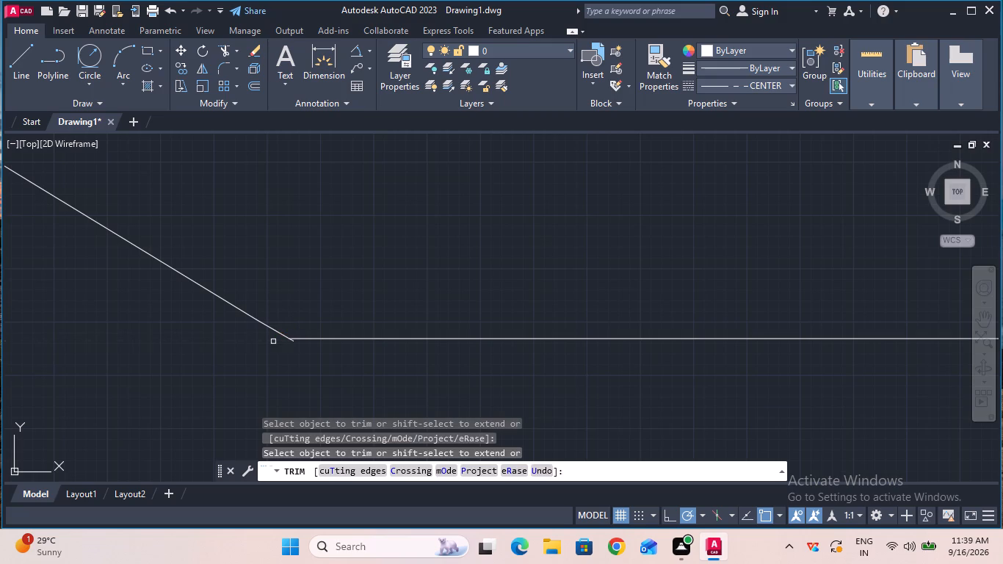
ctrl+scroll(277, 341, up, 4)
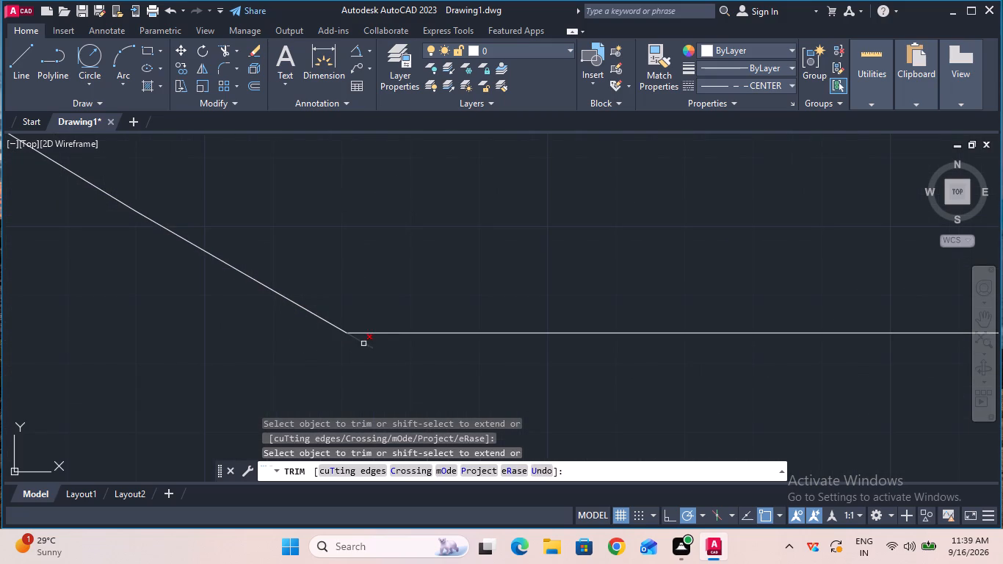
click(362, 343)
ctrl+scroll(362, 343, down, 3)
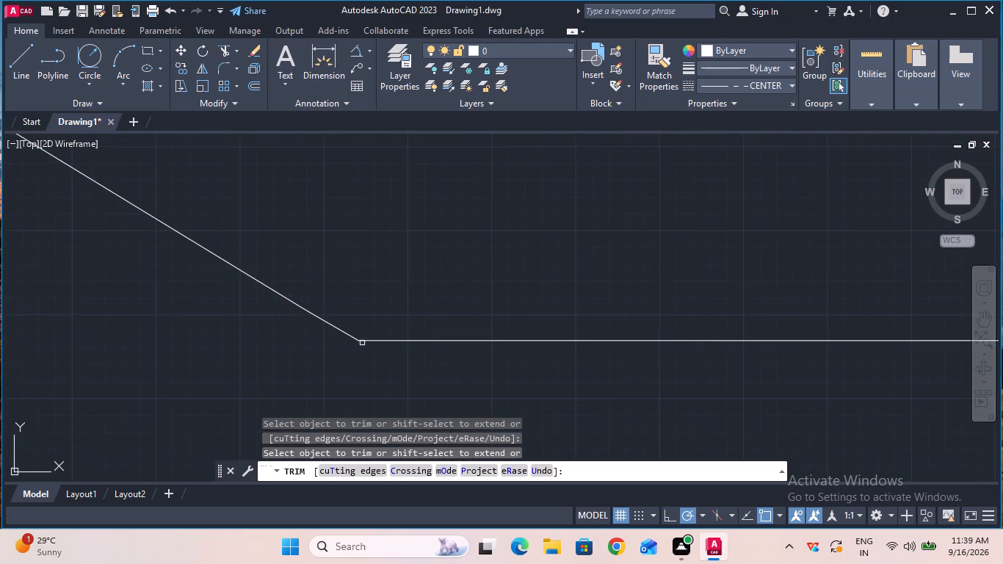
ctrl+scroll(362, 343, down, 3)
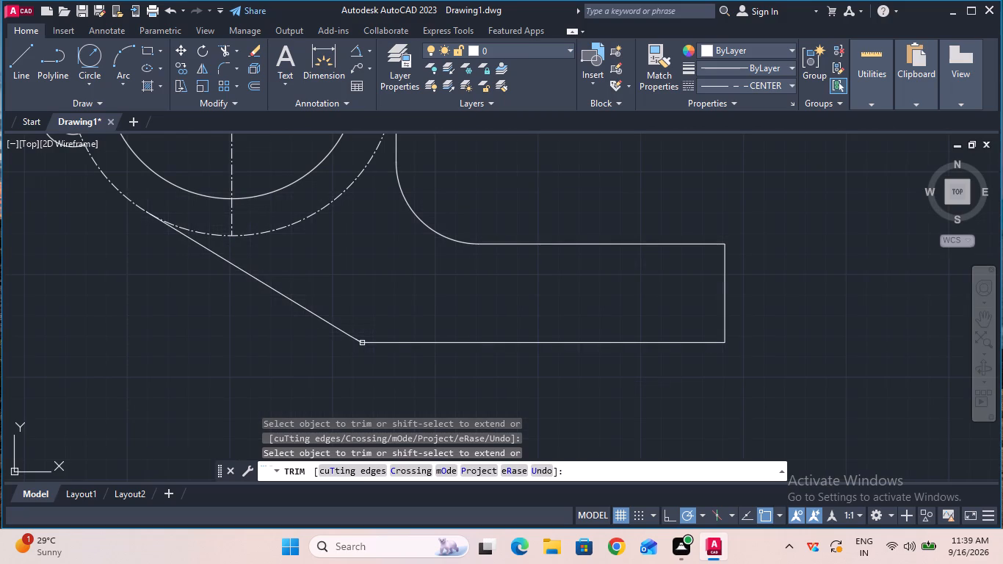
ctrl+scroll(362, 343, down, 1)
key(Escape)
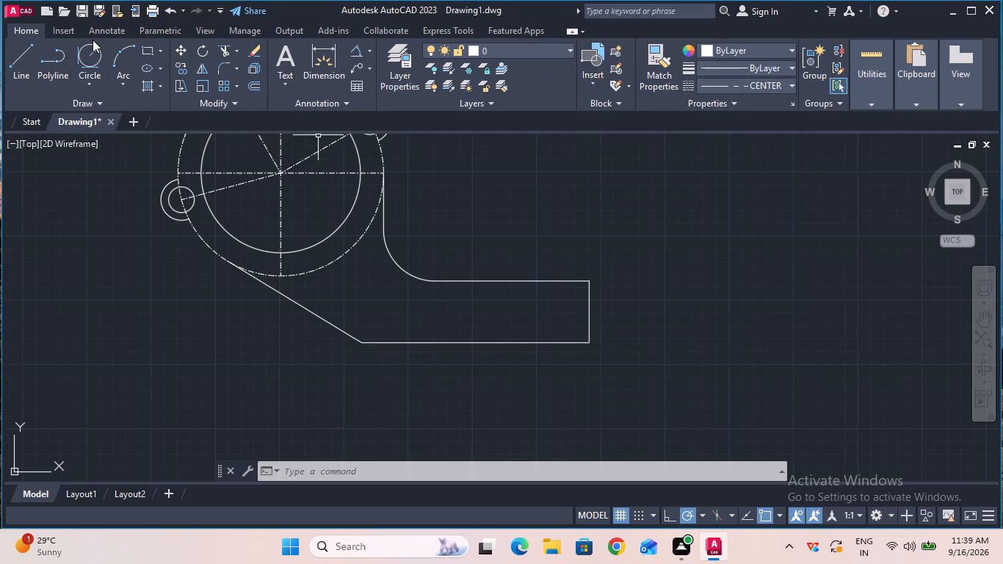
Draw a new horizontal CENTER-linetype reference line to the left from the corner where the sloping line meets the lower edge.
click(21, 70)
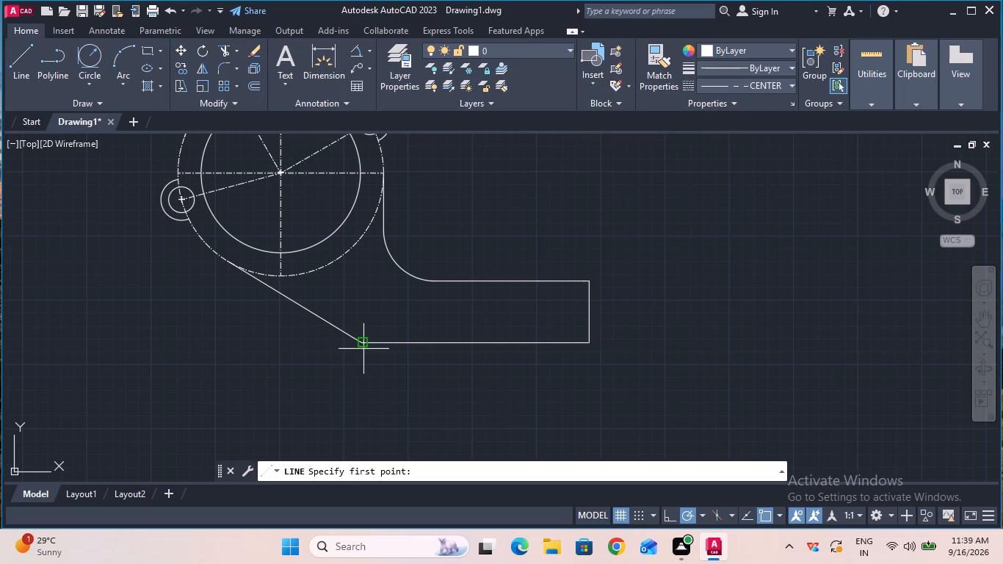
click(361, 347)
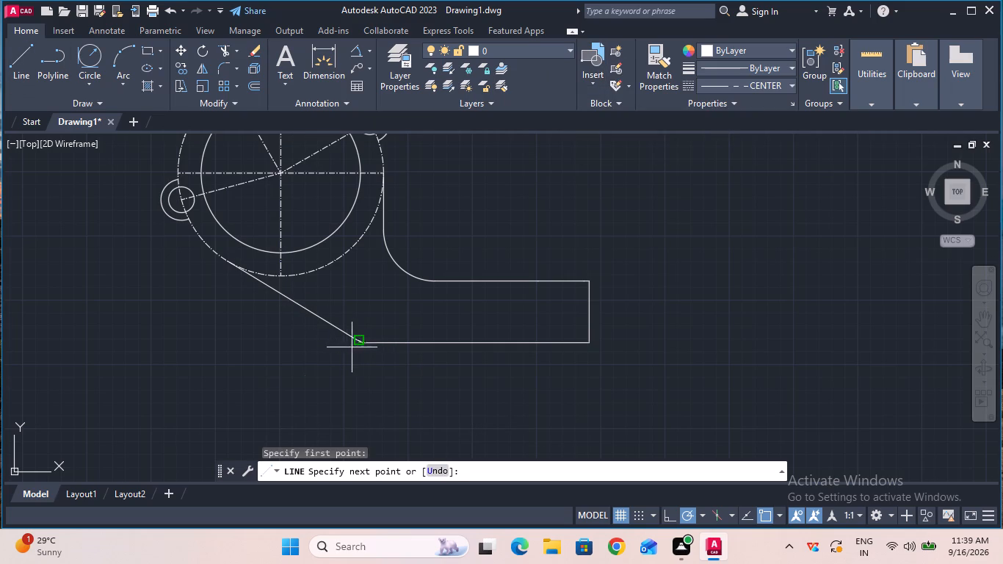
click(259, 343)
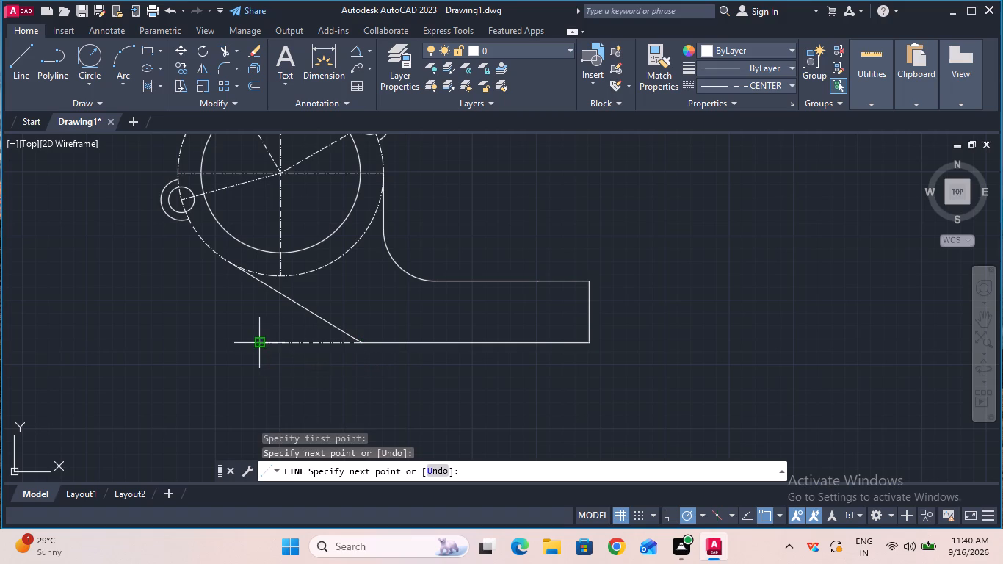
key(Escape)
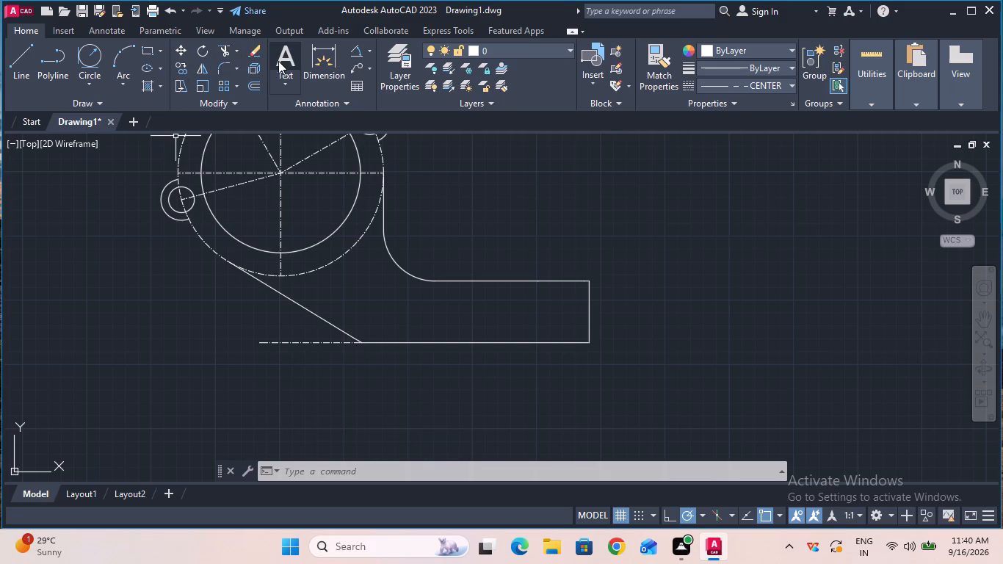
Measure the angle between the sloping line and the new horizontal reference line with a trial angular dimension.
click(358, 54)
click(289, 300)
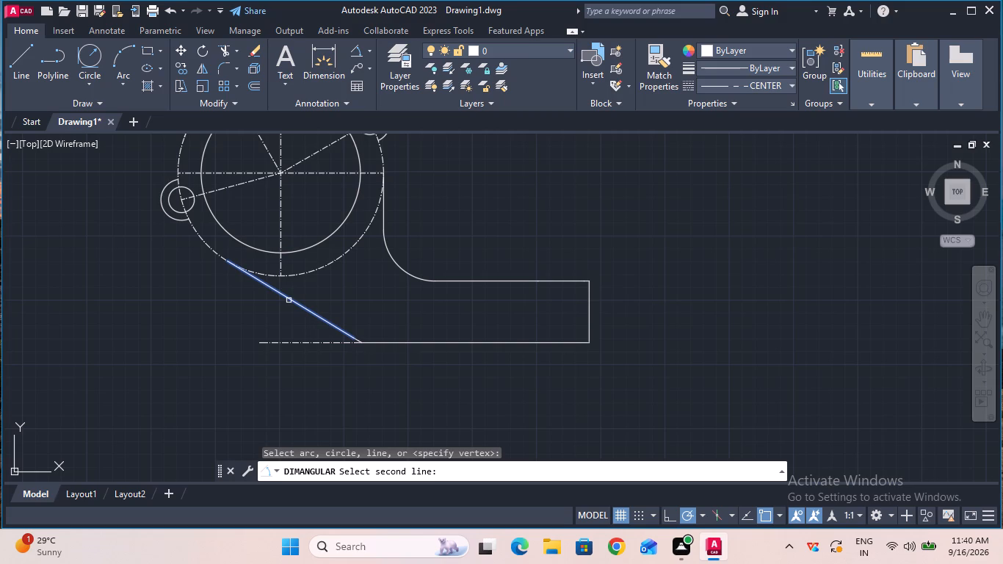
click(286, 341)
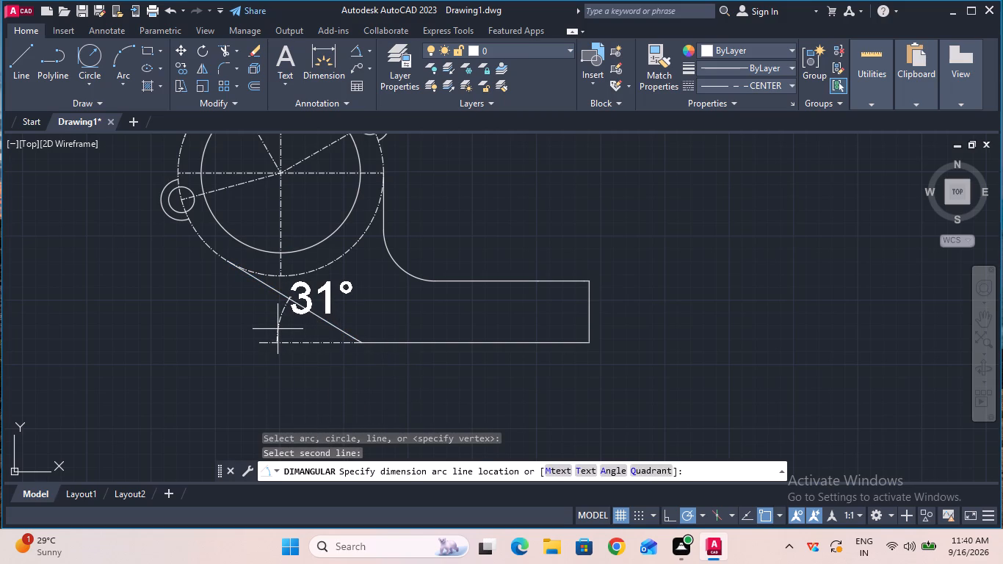
key(Escape)
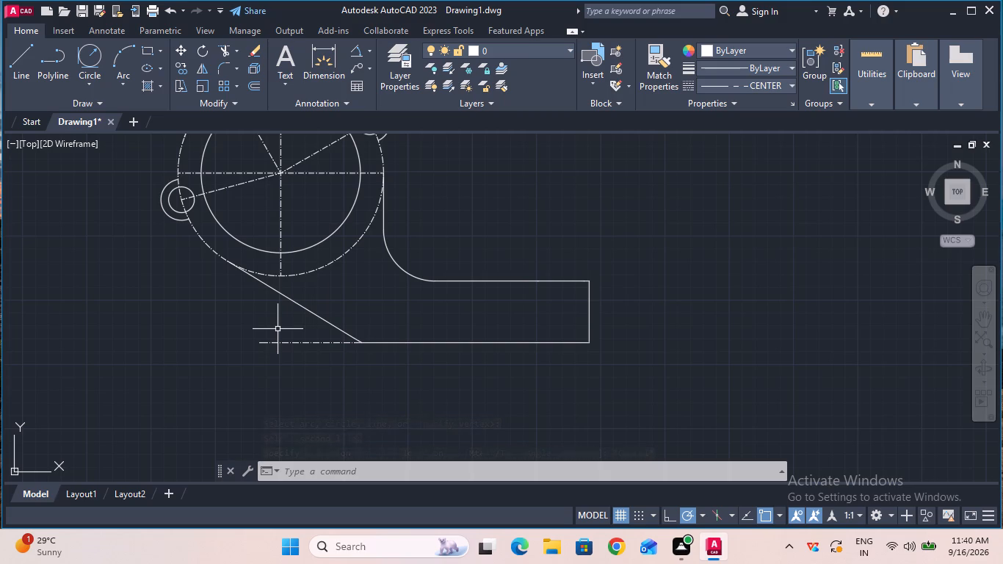
click(692, 521)
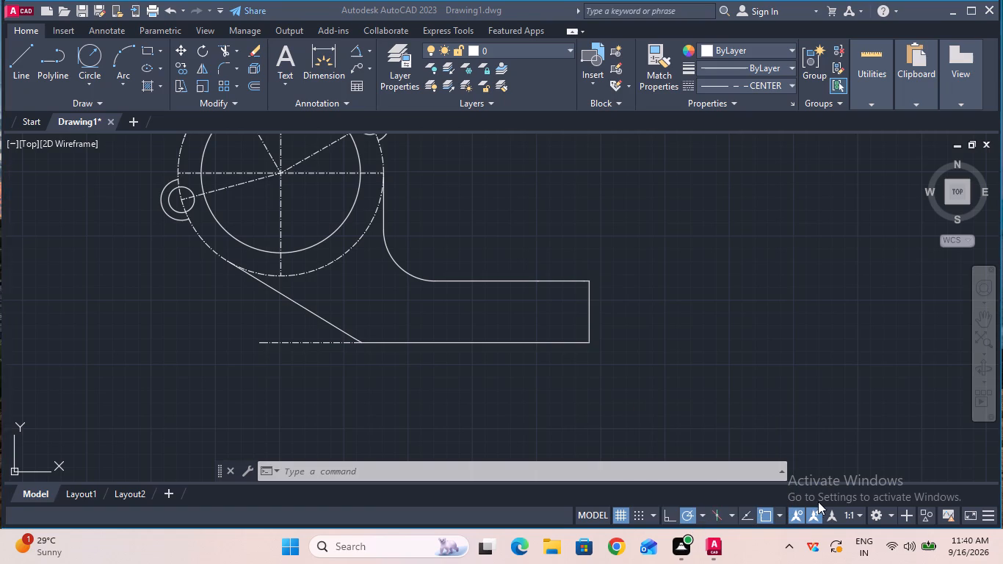
Add 1 degree as an additional polar tracking angle in the drafting settings.
click(694, 517)
click(689, 516)
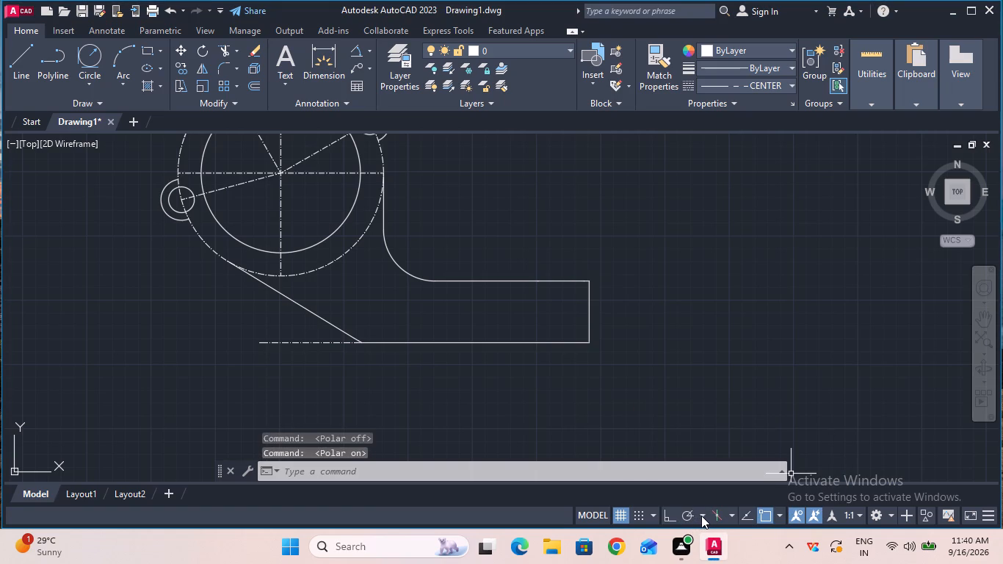
click(702, 516)
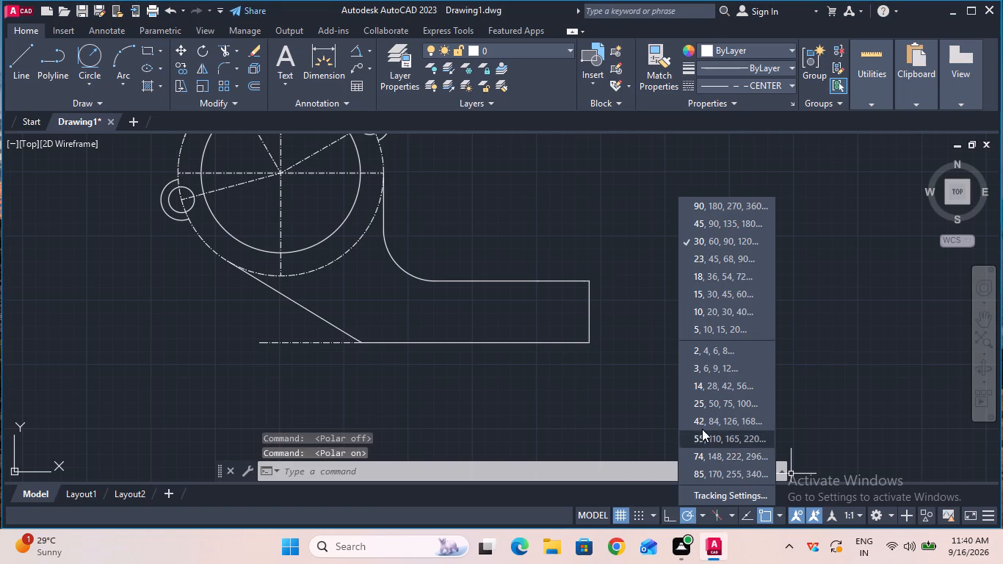
click(711, 490)
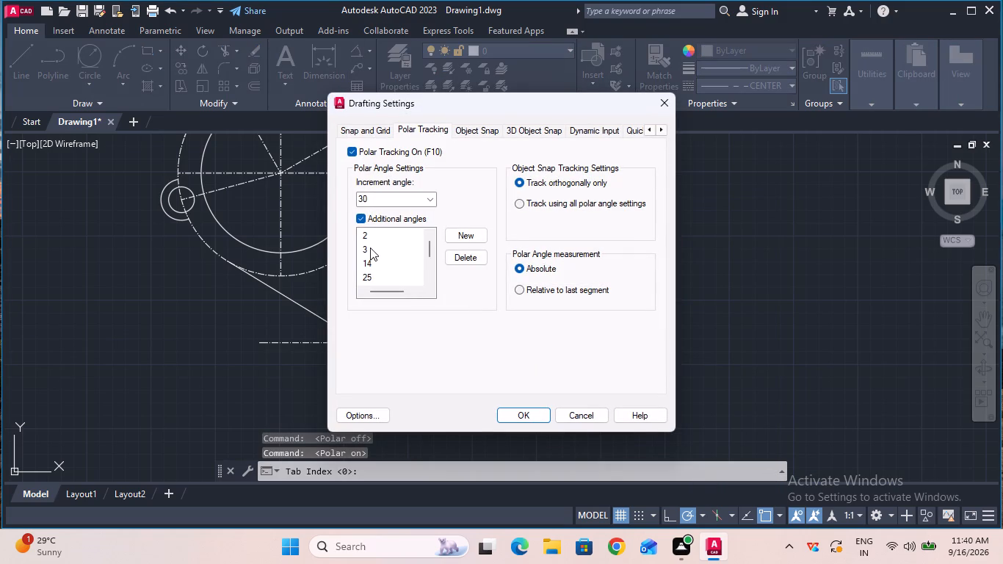
click(456, 231)
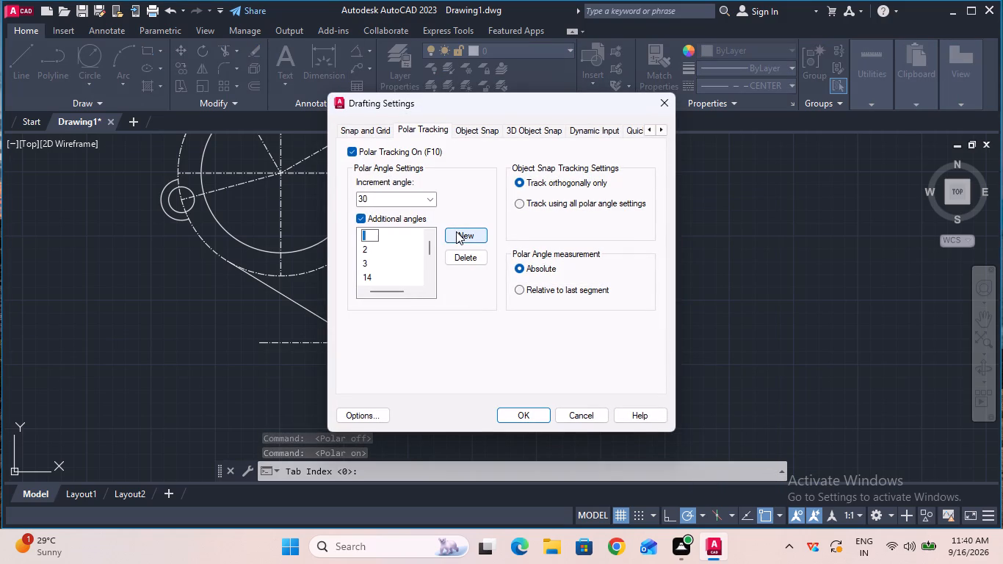
key(1)
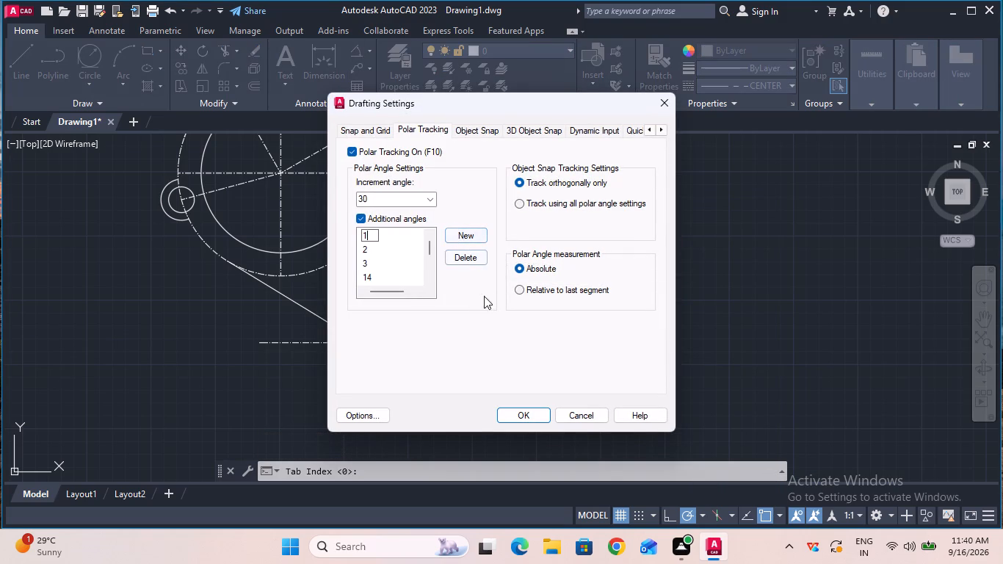
click(530, 416)
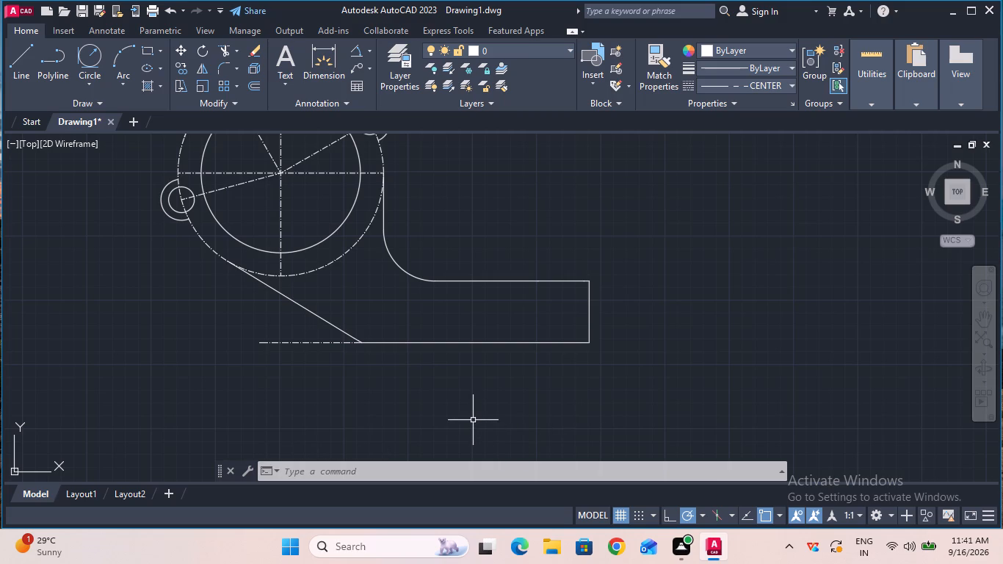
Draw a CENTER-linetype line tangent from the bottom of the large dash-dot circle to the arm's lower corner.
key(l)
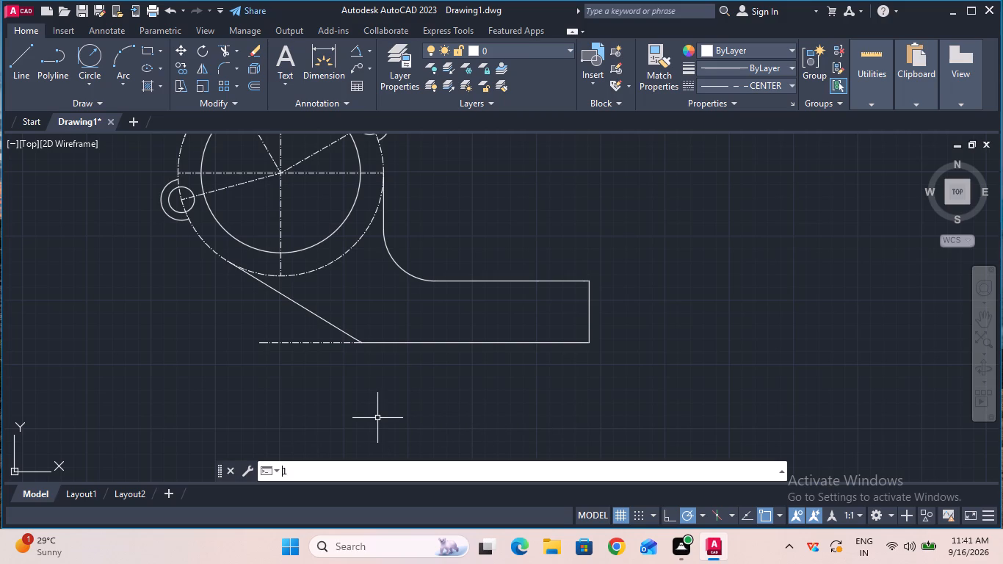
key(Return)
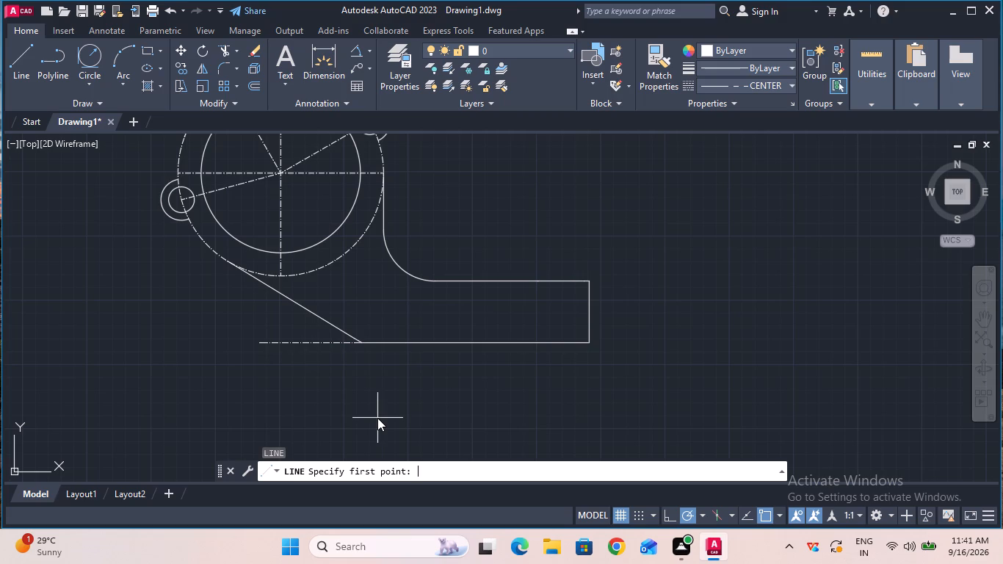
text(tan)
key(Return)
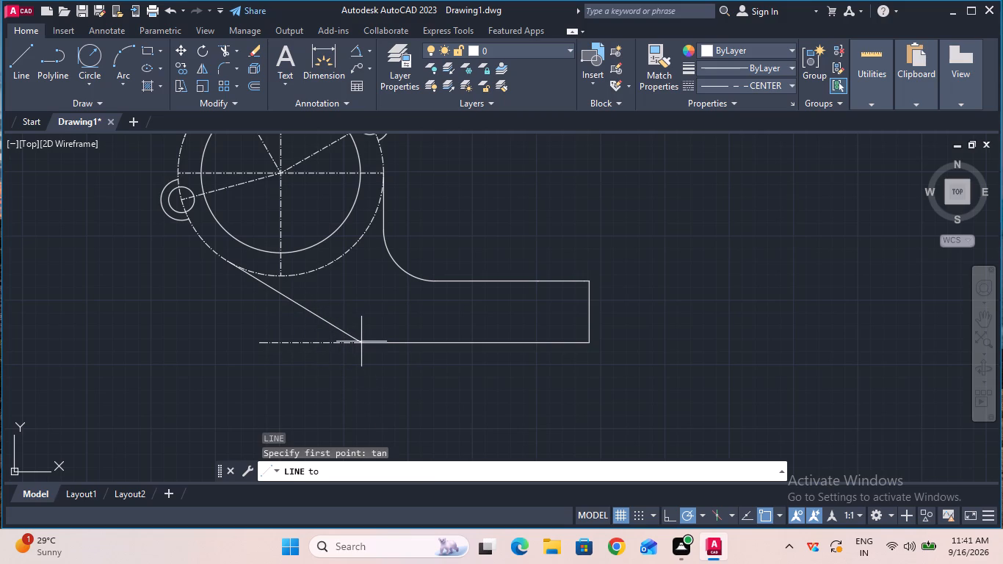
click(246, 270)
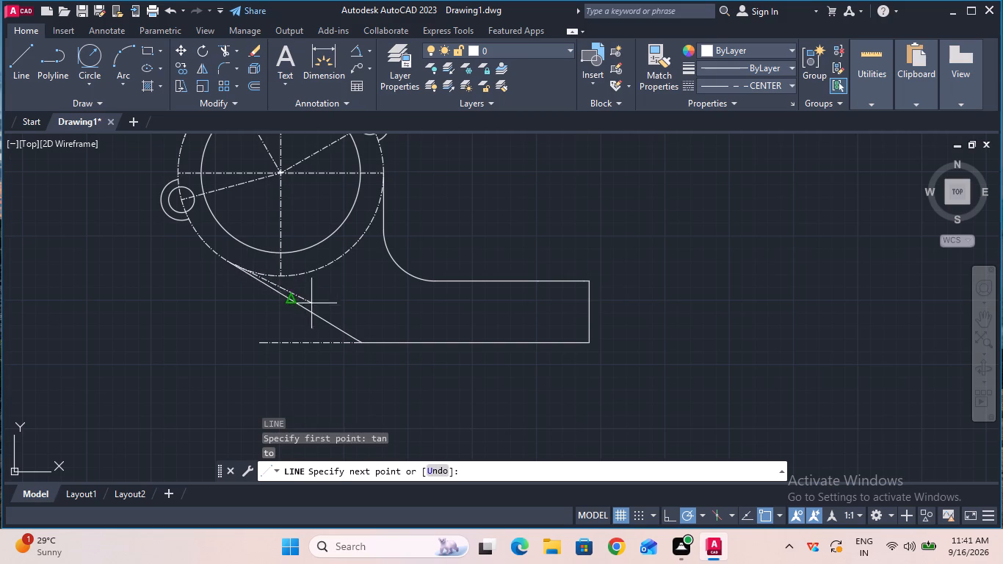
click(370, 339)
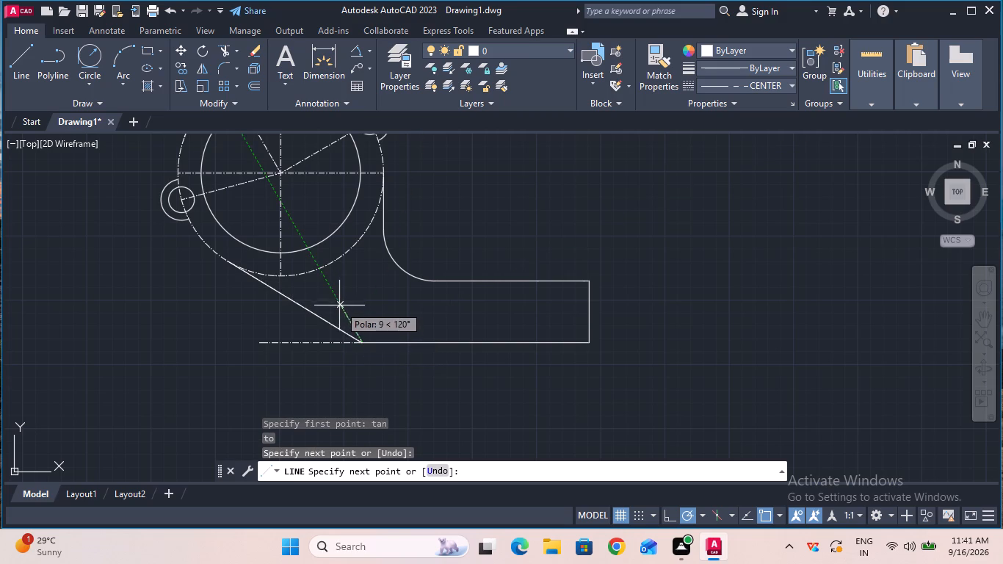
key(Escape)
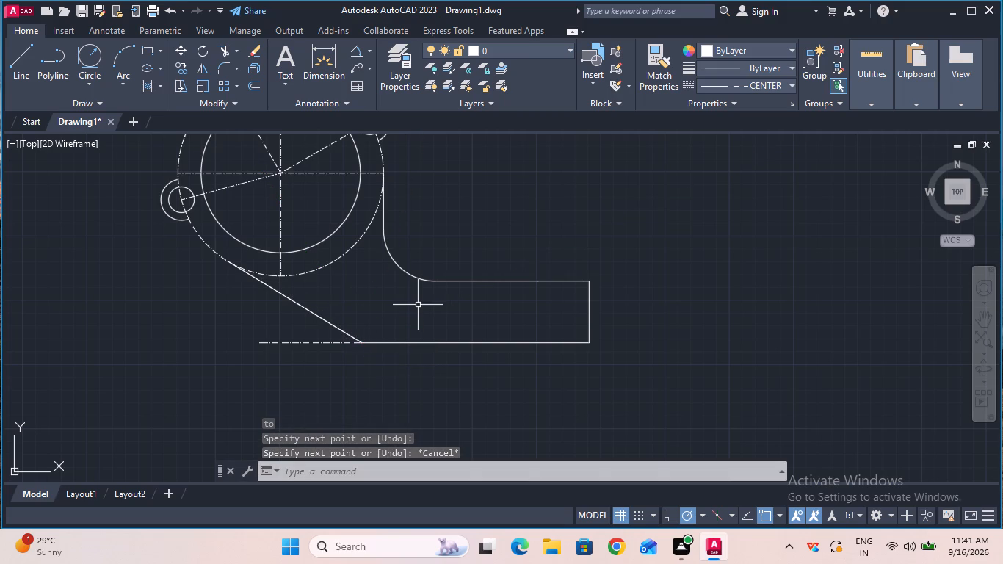
Erase both overlapping sloping lines between the dash-dot circle and the arm's lower corner.
click(314, 314)
key(Delete)
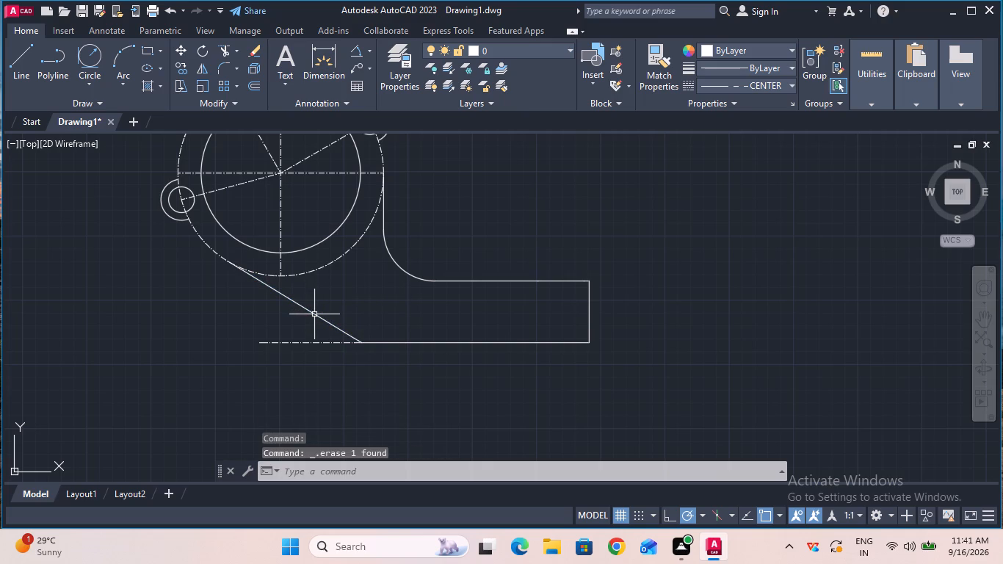
click(314, 314)
key(Delete)
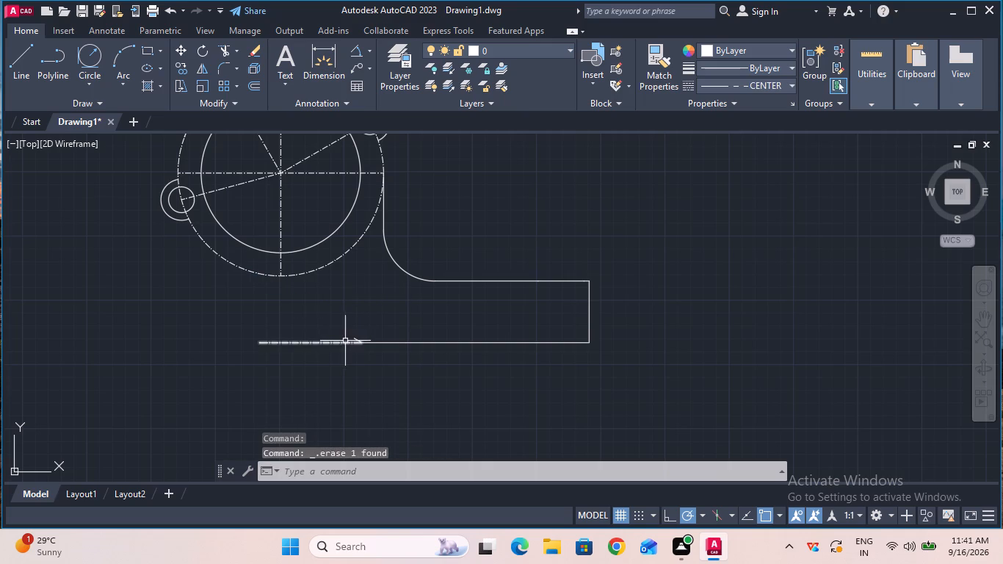
Erase the tiny leftover sloping segments at the arm's lower corner.
click(352, 337)
key(Delete)
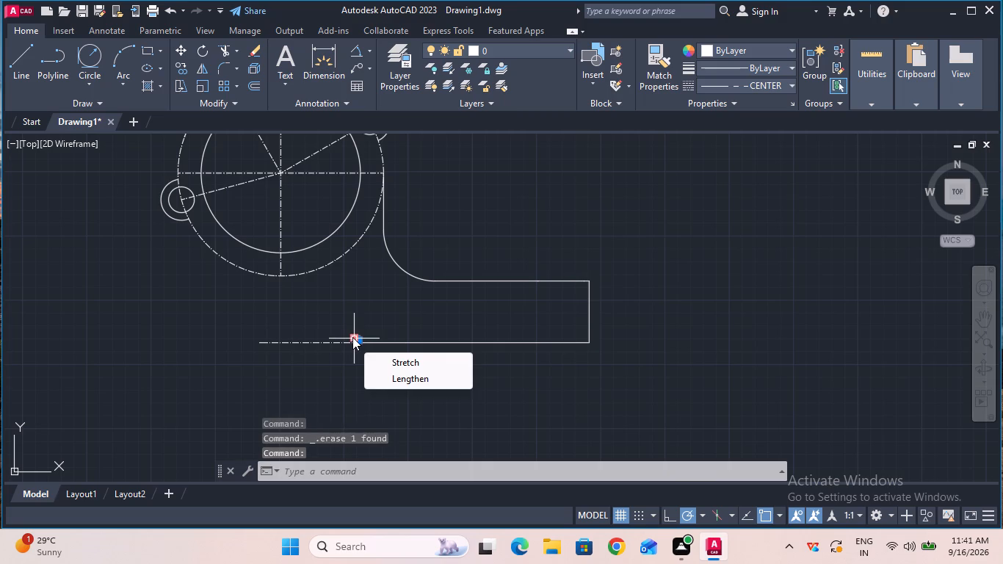
key(Delete)
key(Escape)
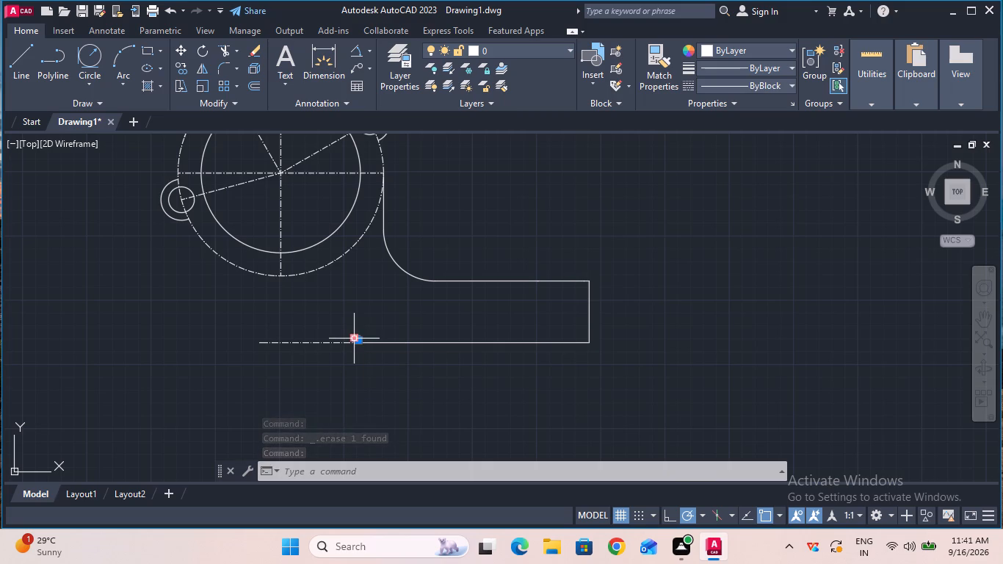
key(Delete)
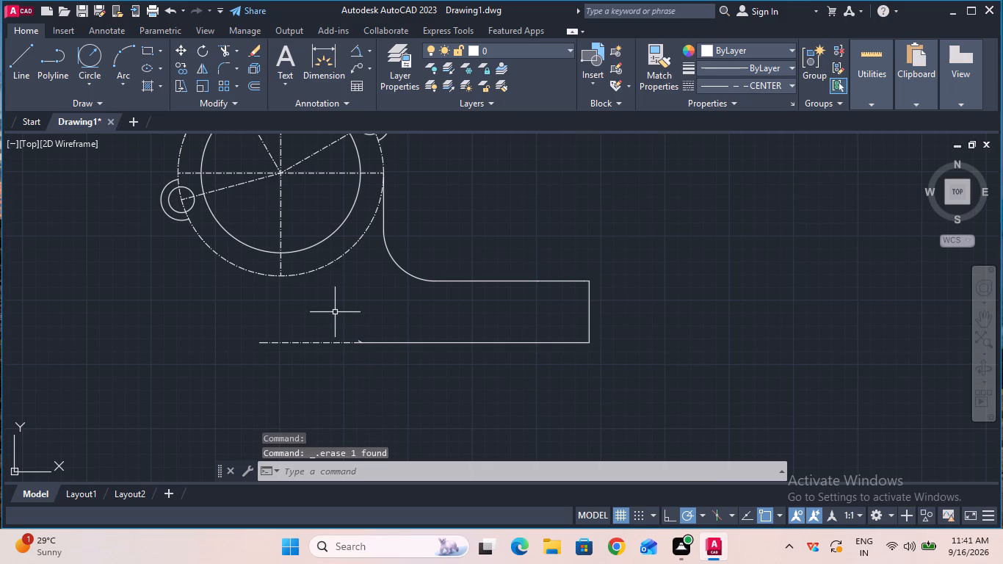
ctrl+scroll(363, 331, up, 3)
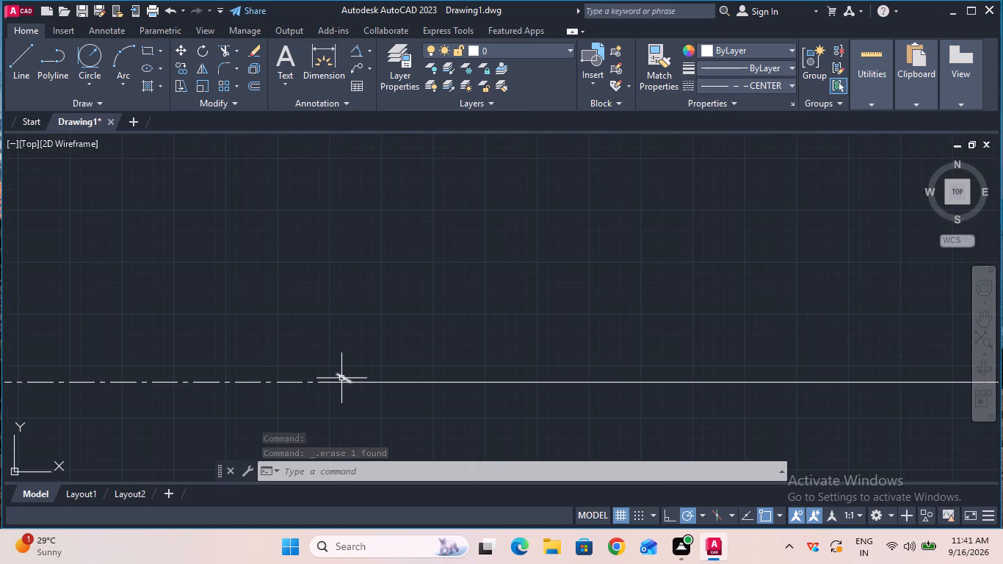
click(341, 378)
key(Delete)
Draw a ByBlock-linetype line tangent from the bottom of the large dash-dot circle to the corner where the arm's lower edge begins.
ctrl+scroll(341, 378, down, 2)
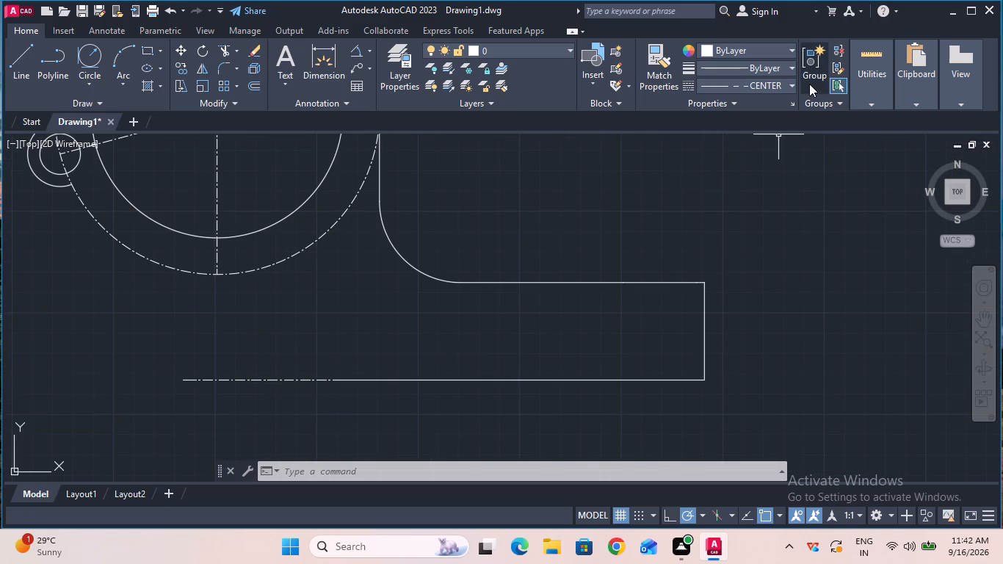
double_click(783, 89)
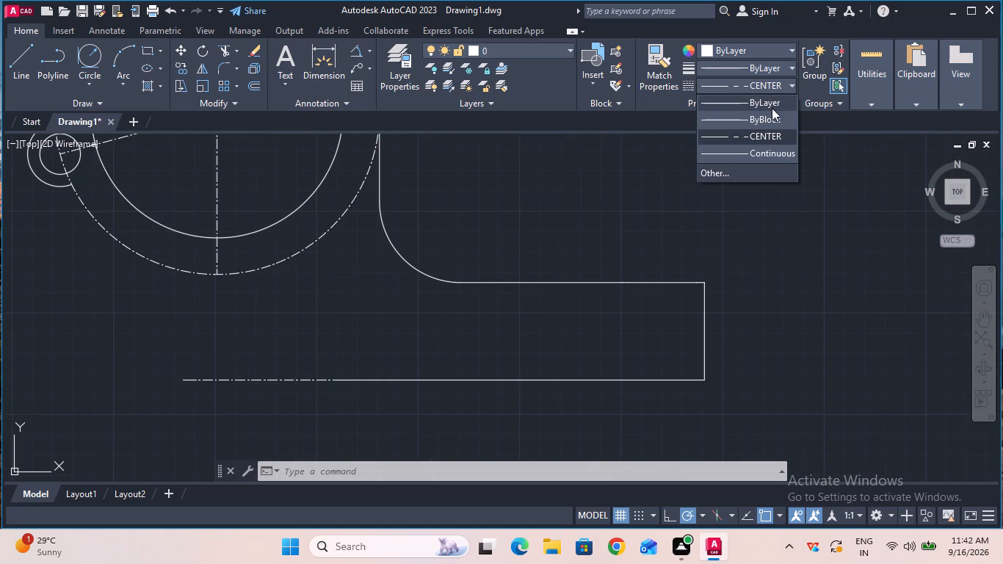
double_click(768, 117)
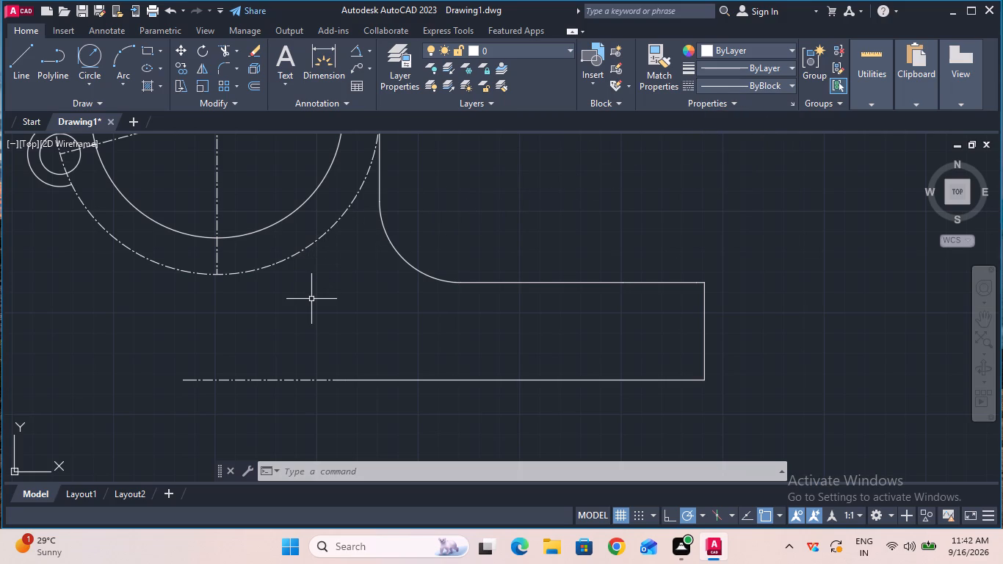
key(l)
key(Return)
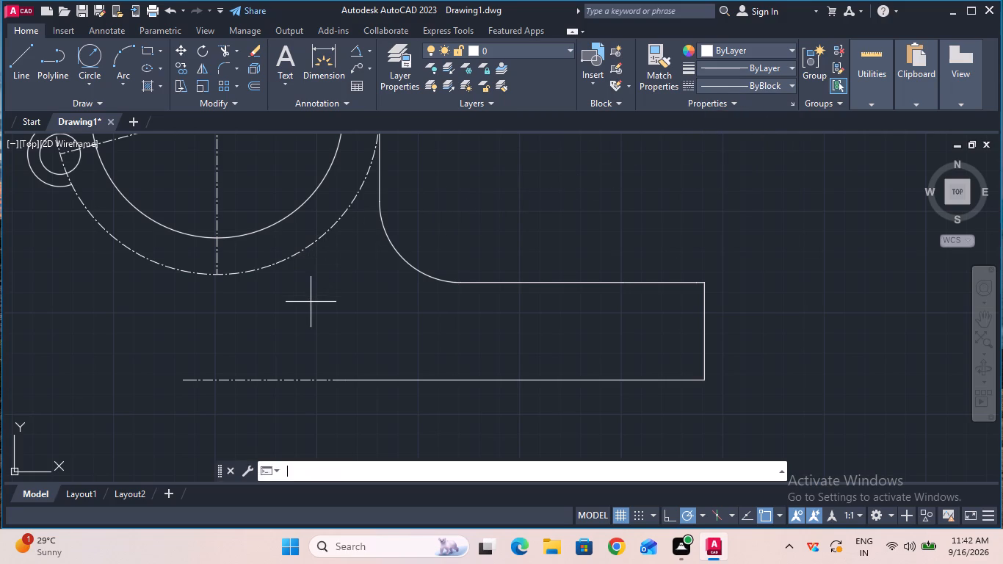
text(tan)
key(Return)
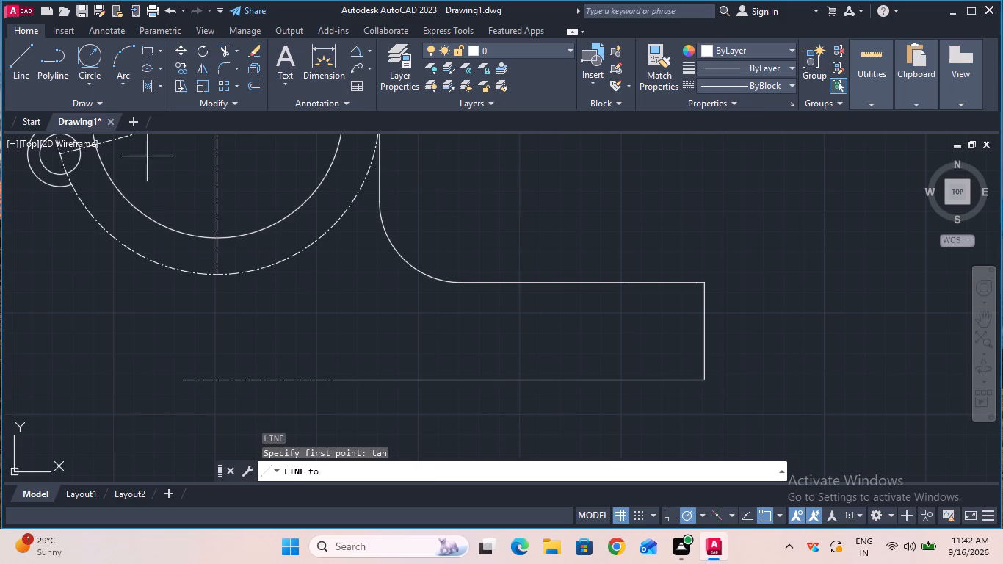
click(198, 275)
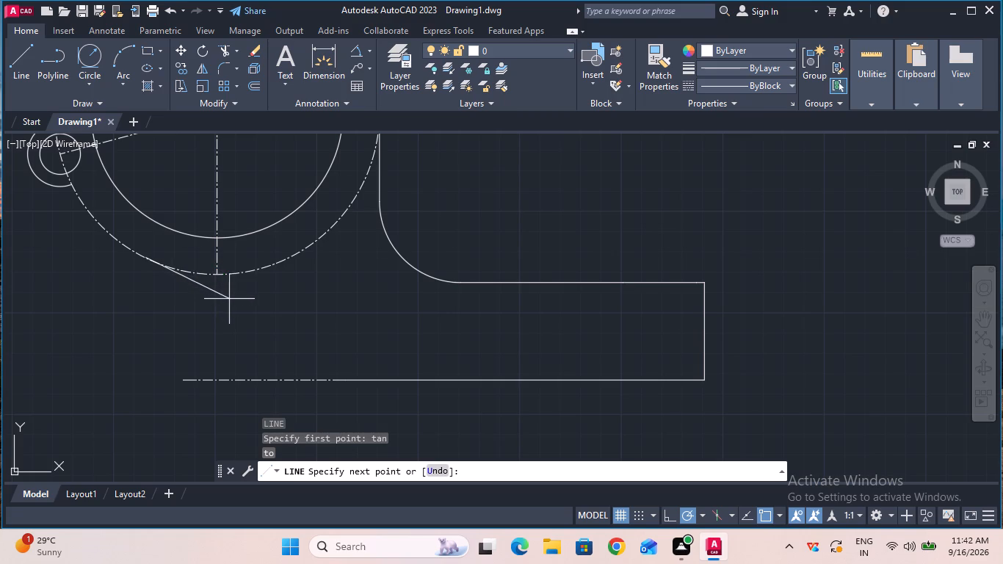
click(347, 380)
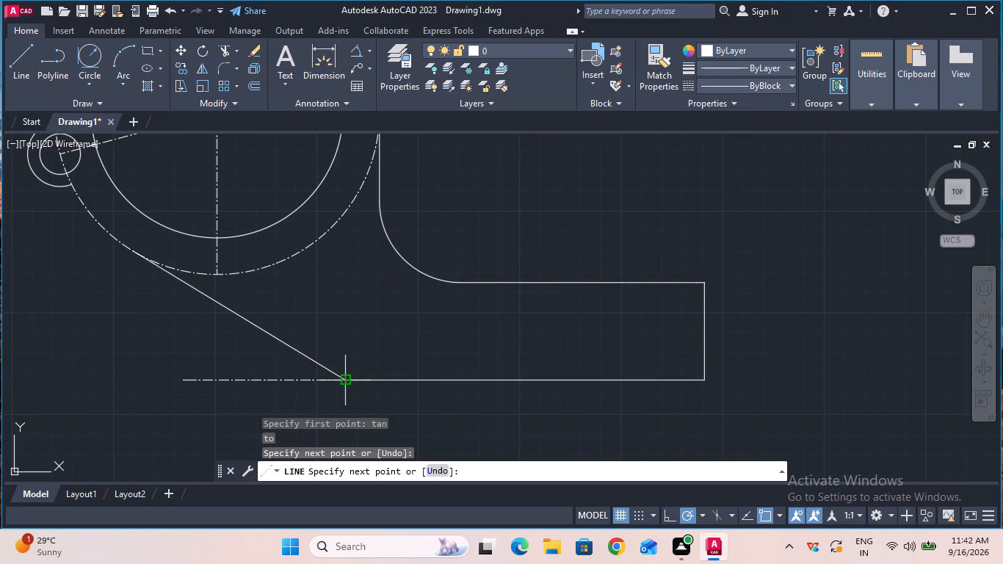
key(Escape)
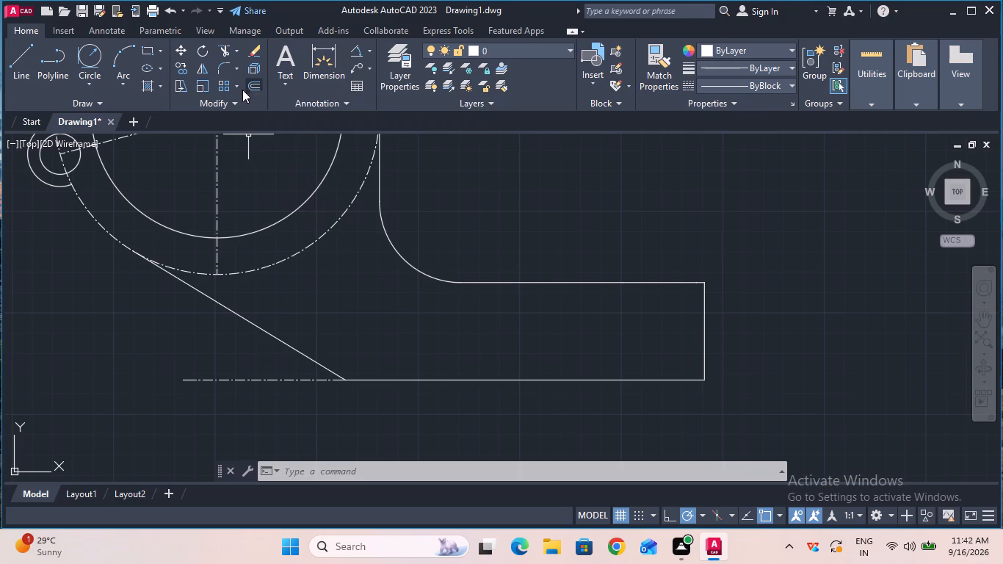
Measure the angle between the redrawn sloping line and the horizontal reference line with a trial angular dimension.
click(354, 51)
click(242, 315)
click(217, 384)
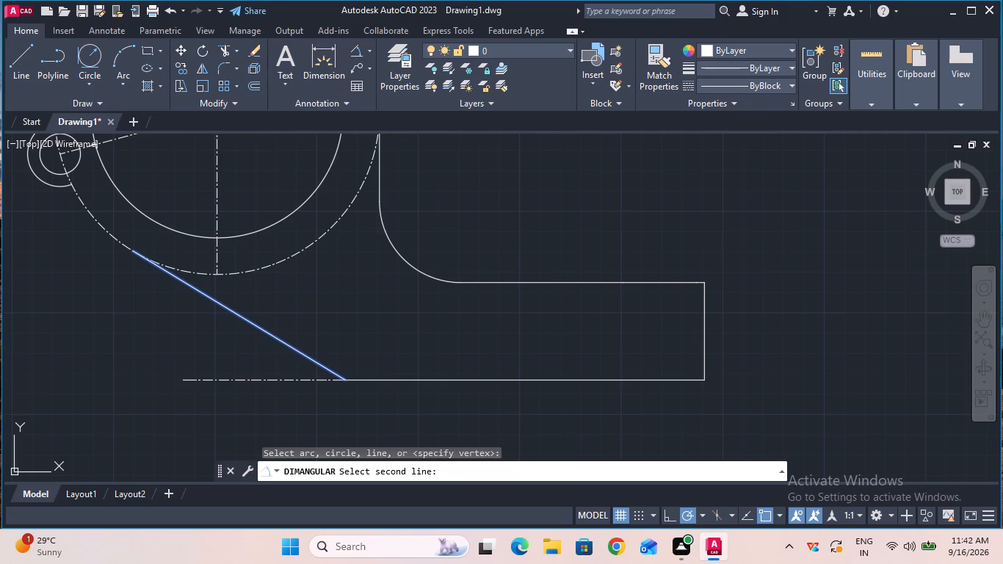
click(217, 380)
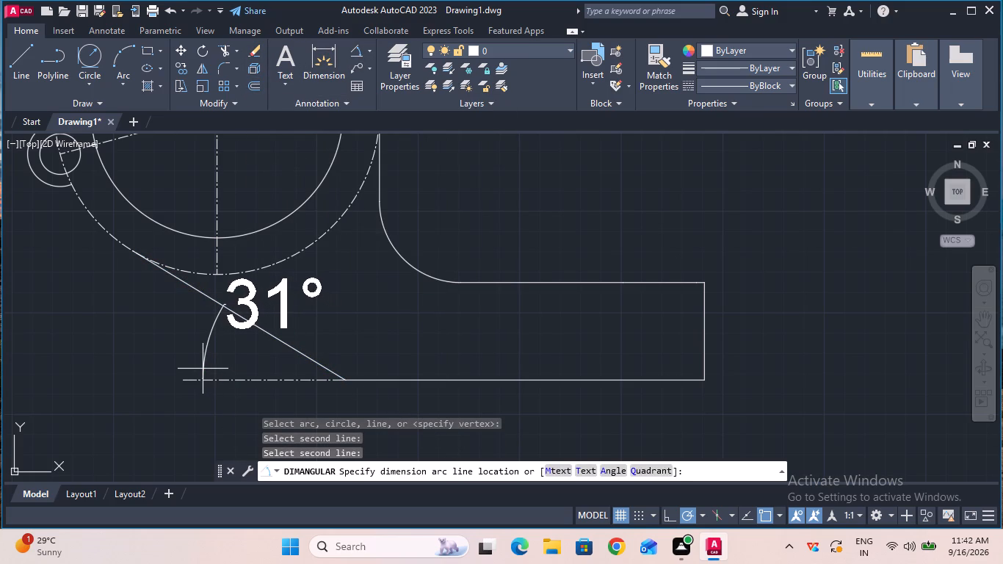
ctrl+scroll(203, 370, up, 2)
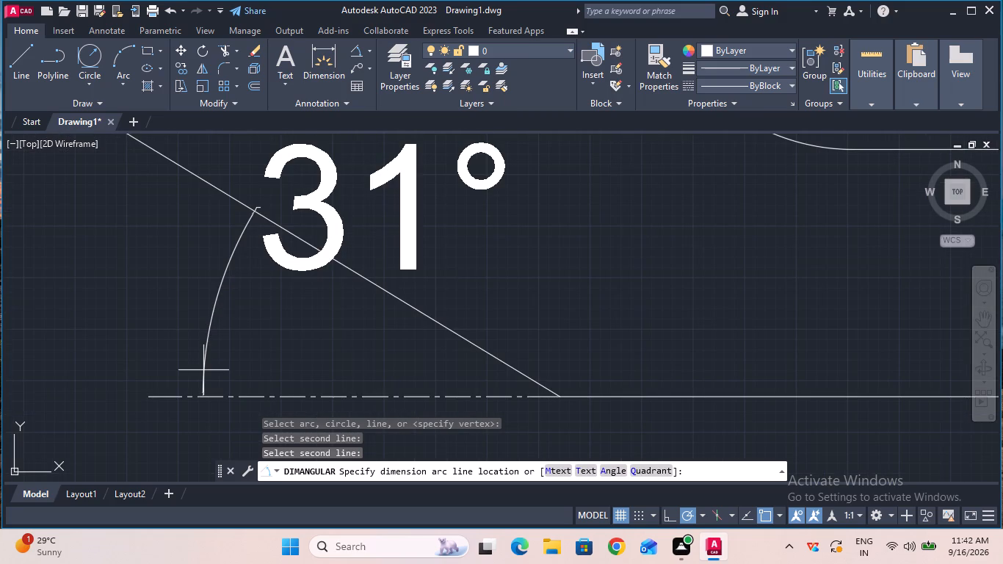
ctrl+scroll(203, 370, down, 3)
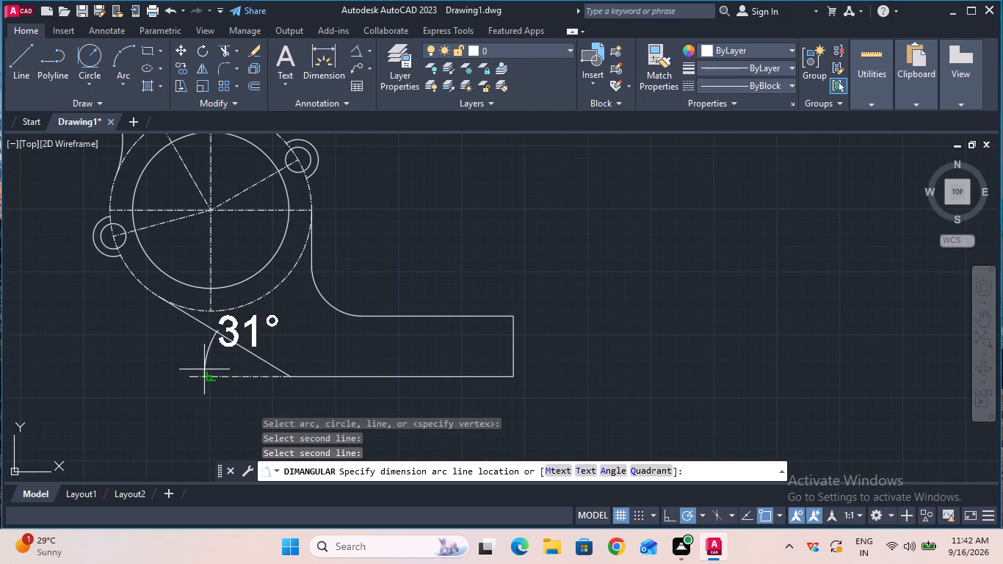
key(Escape)
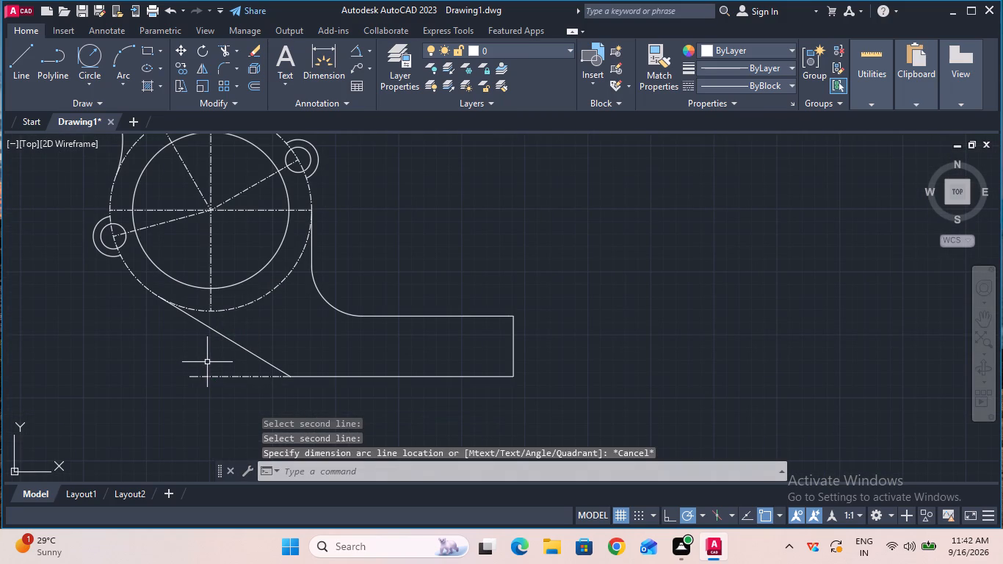
Set the polar tracking angle increment to 1 degree (1, 2, 3, 4...).
click(699, 517)
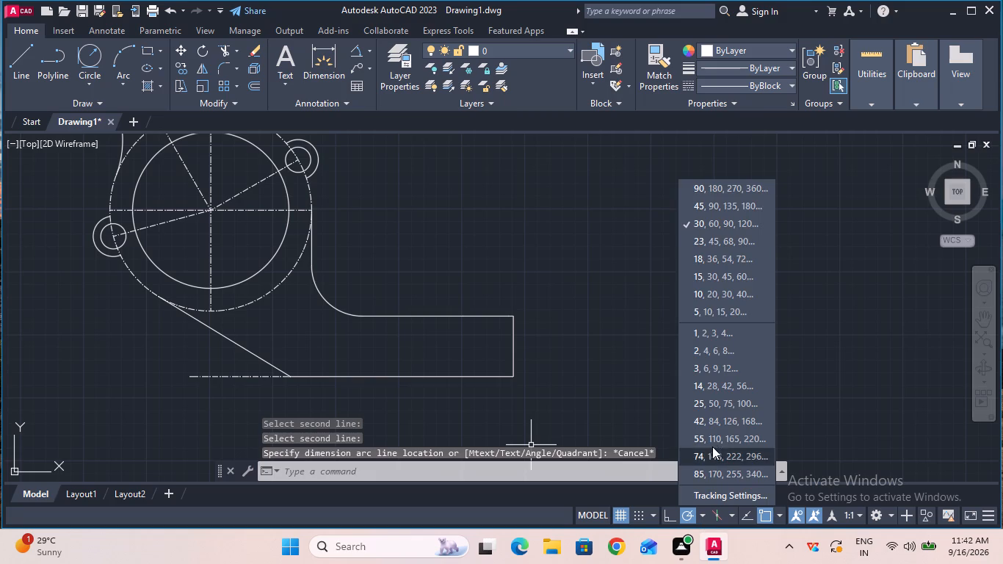
click(710, 339)
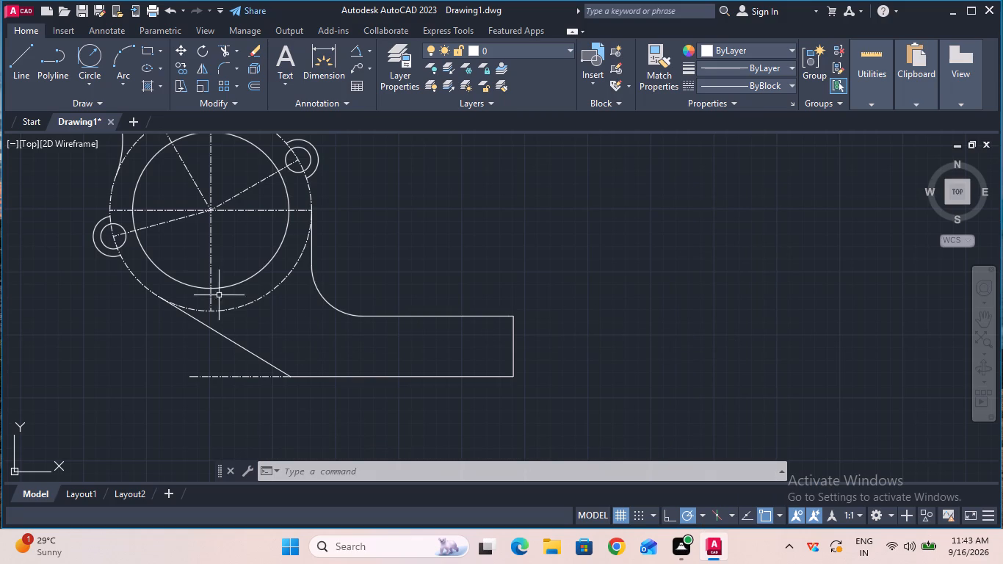
click(702, 514)
click(702, 514)
Draw a short line about 8 units long at 330° from the sloping line's upper end on the dash-dot circle.
ctrl+scroll(165, 303, up, 2)
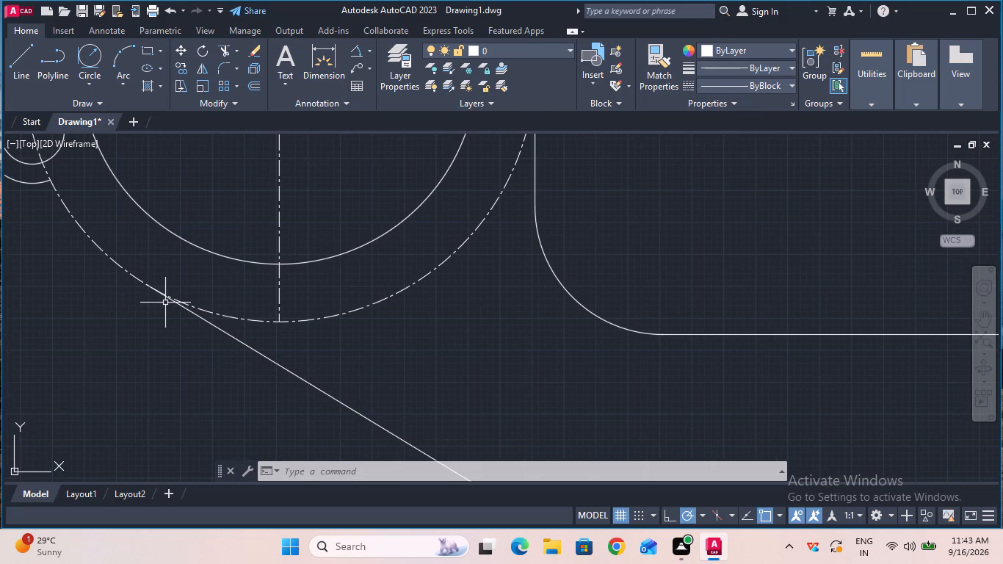
click(29, 77)
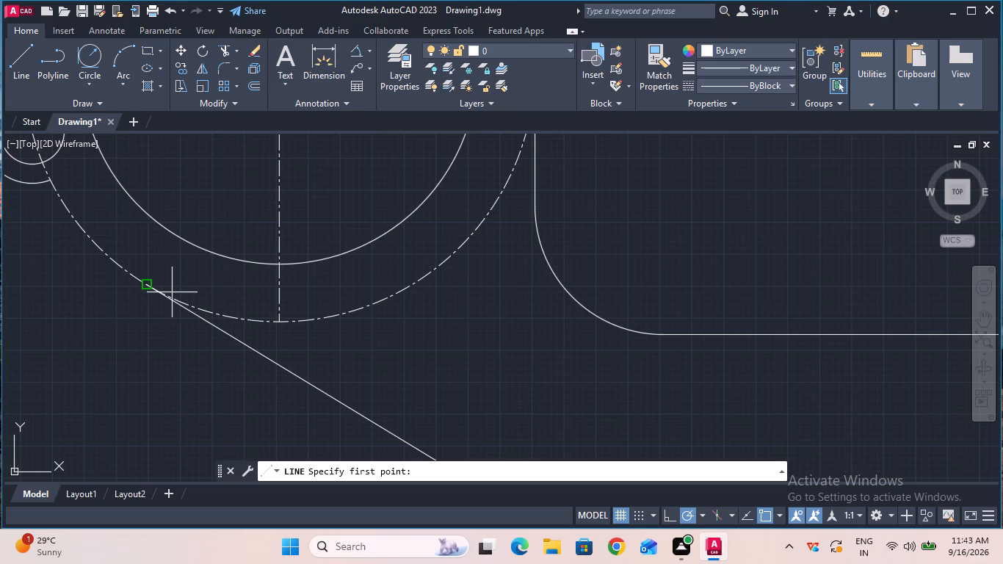
click(150, 286)
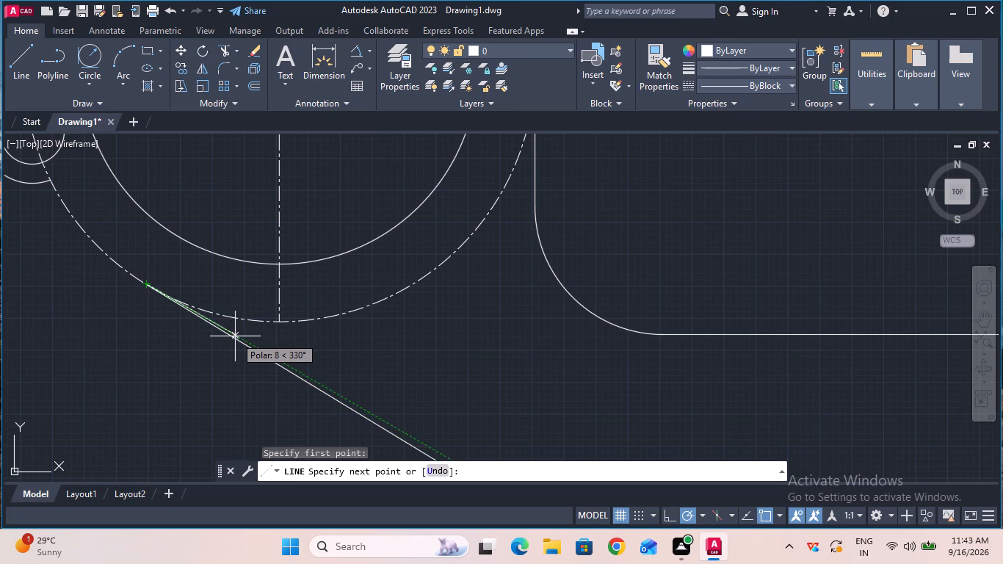
click(235, 336)
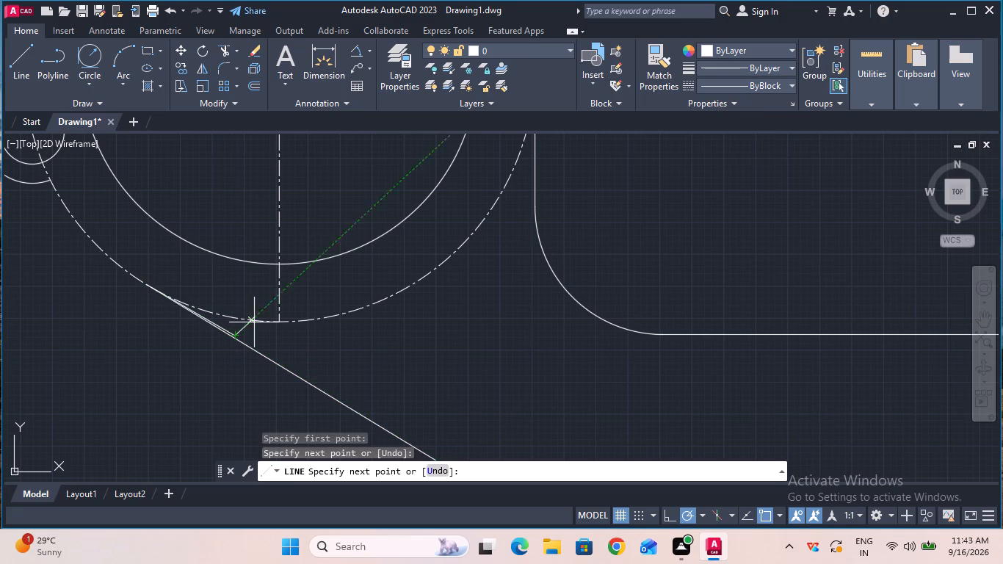
key(Escape)
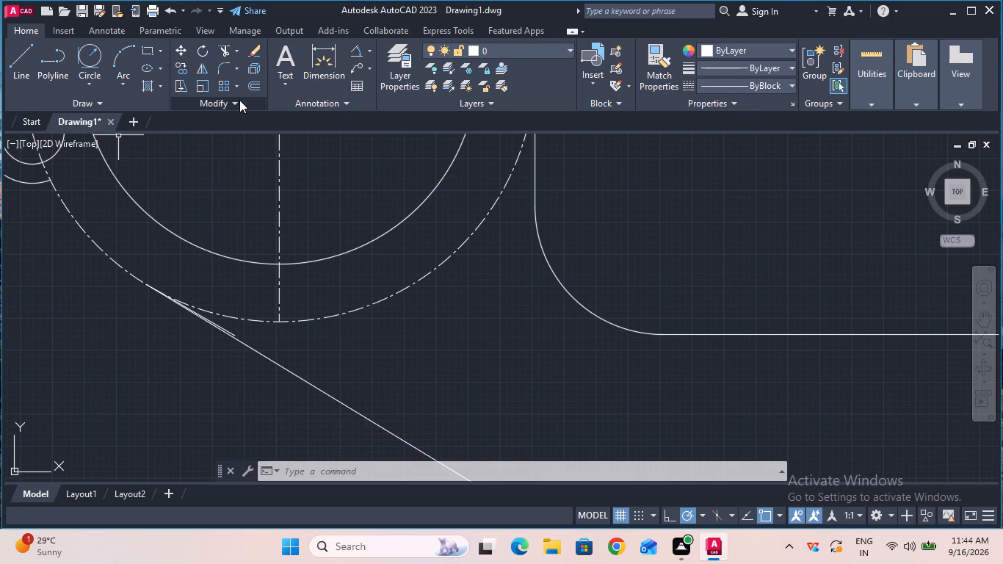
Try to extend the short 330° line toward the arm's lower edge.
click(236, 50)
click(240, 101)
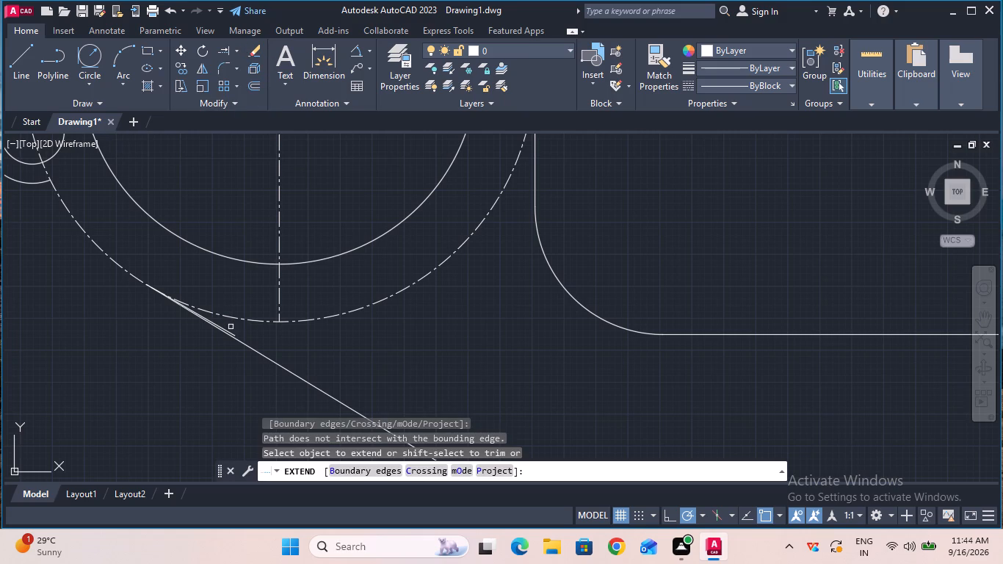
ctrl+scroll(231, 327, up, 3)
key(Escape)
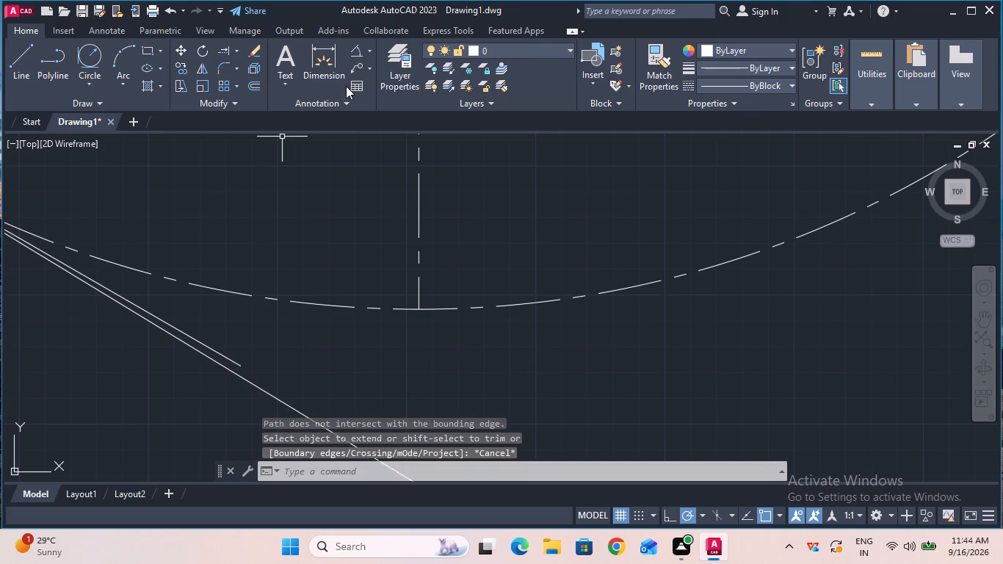
Measure the angle between the short 330° line and the long sloping line with a trial angular dimension.
click(357, 49)
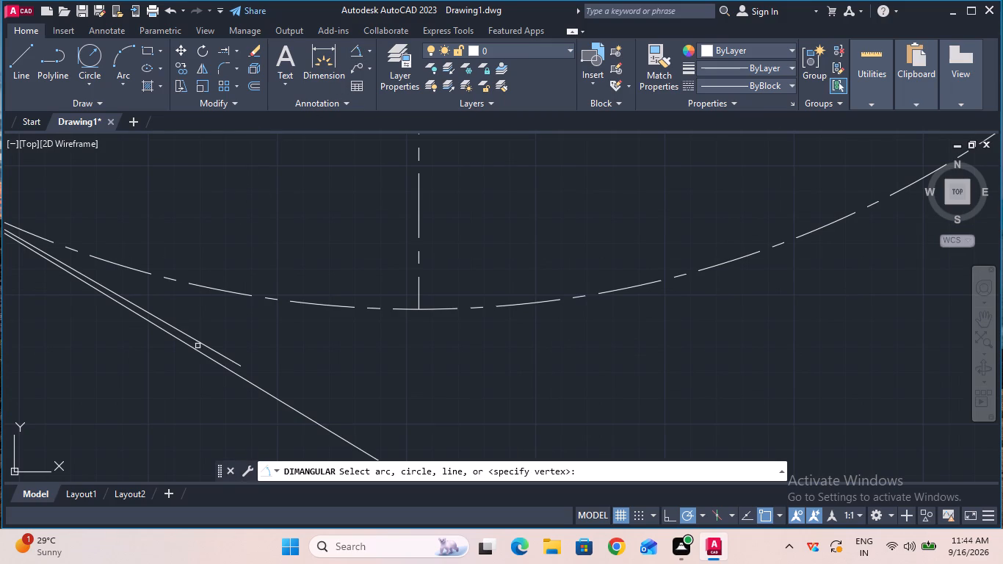
click(198, 340)
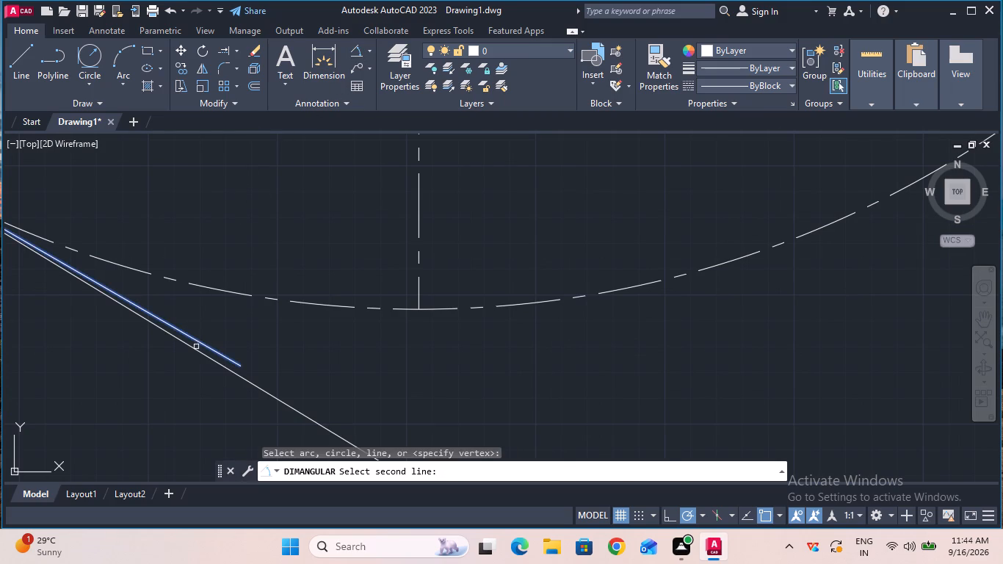
click(196, 347)
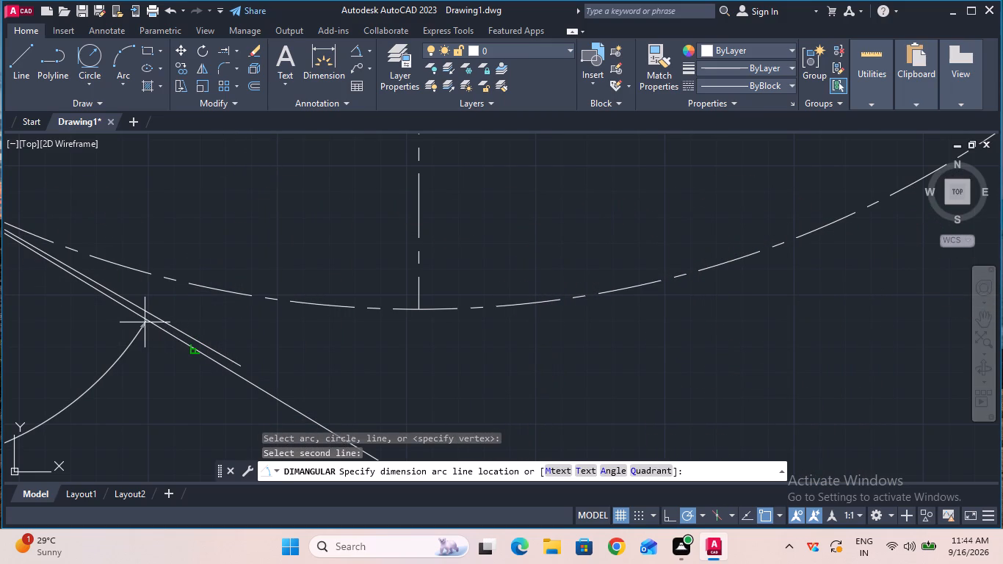
ctrl+scroll(145, 322, down, 5)
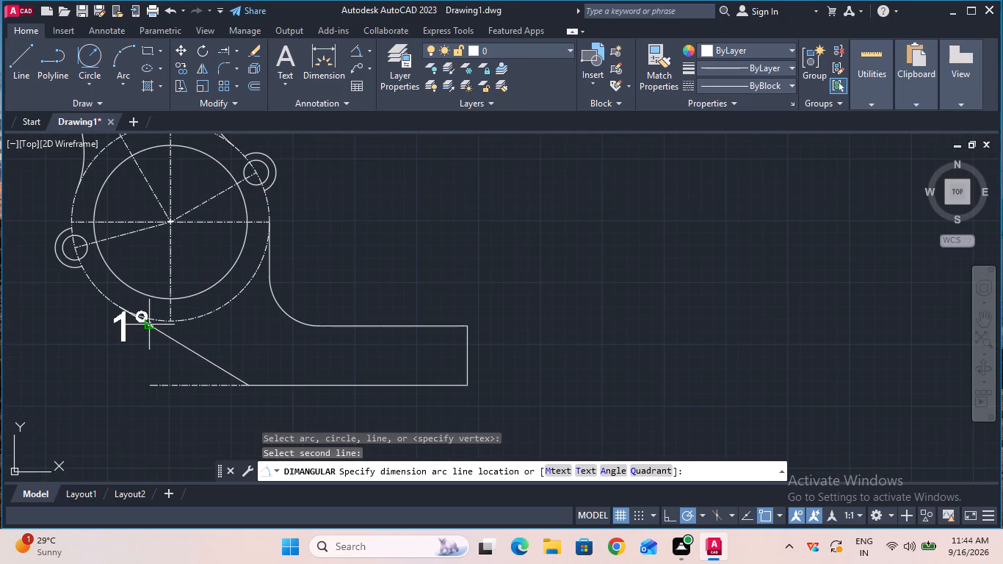
ctrl+scroll(145, 322, up, 2)
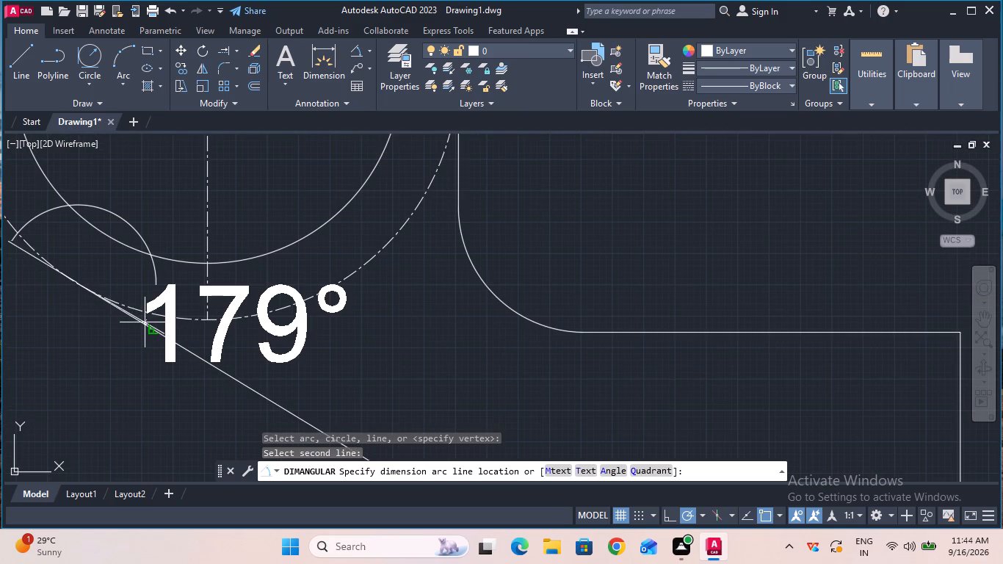
ctrl+scroll(145, 322, down, 1)
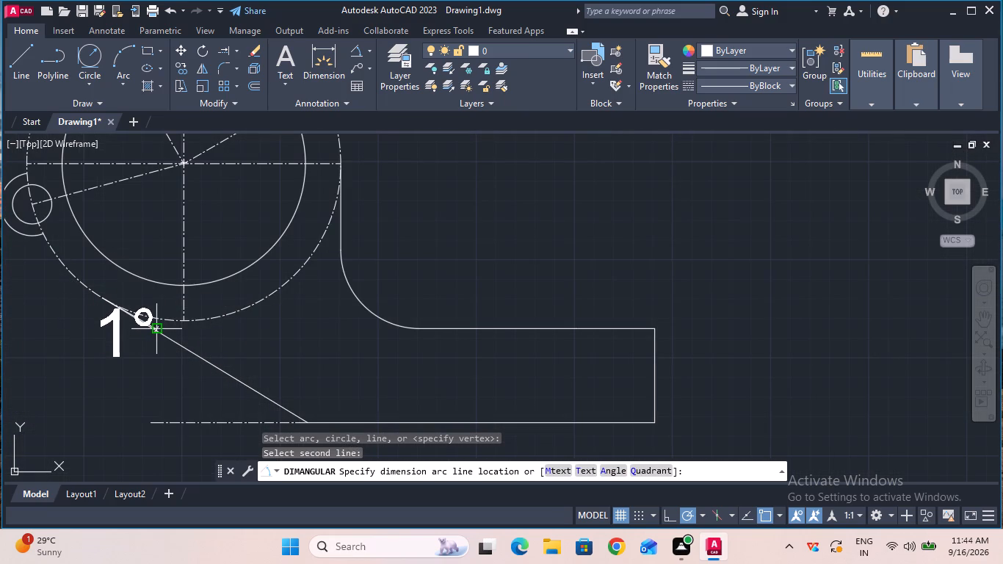
key(Escape)
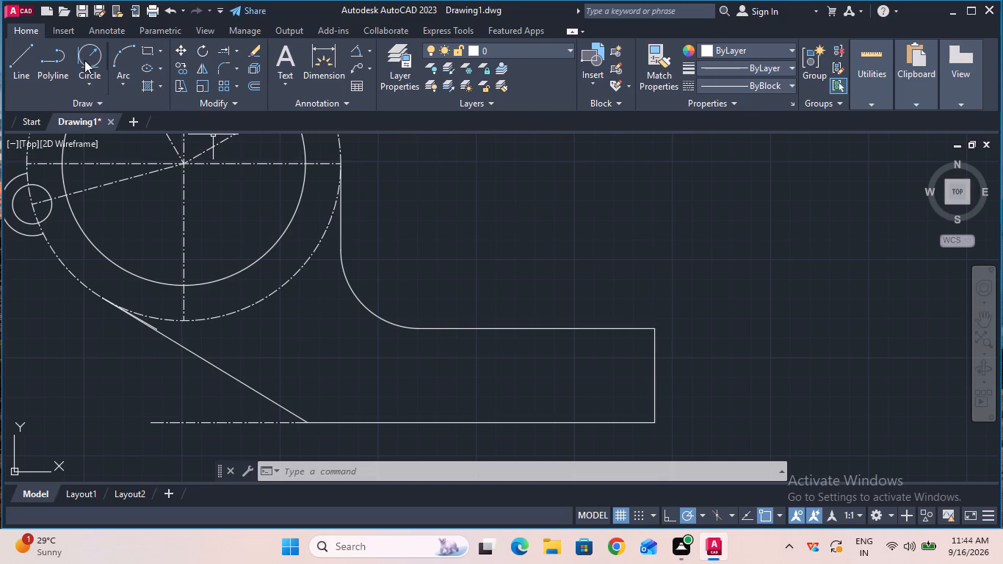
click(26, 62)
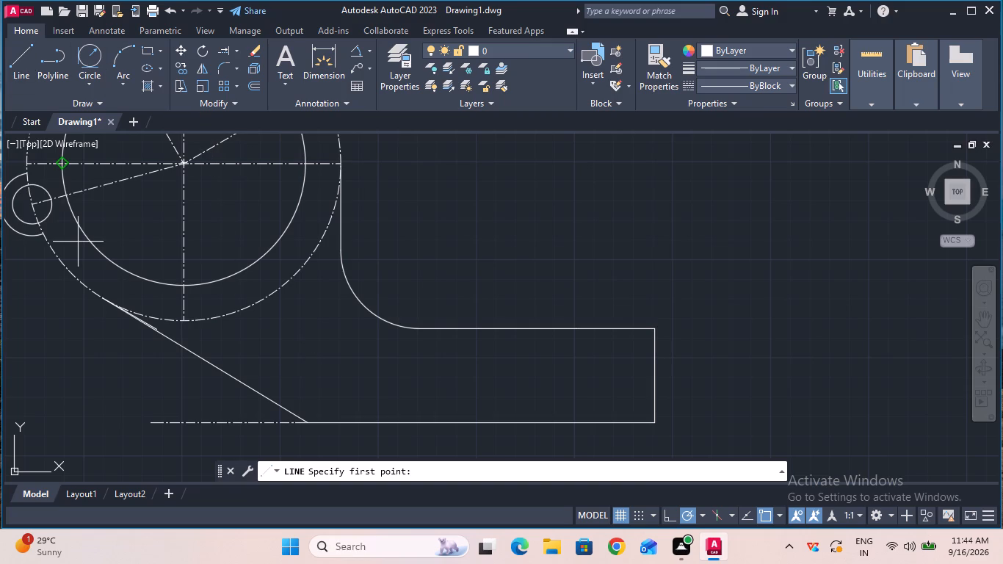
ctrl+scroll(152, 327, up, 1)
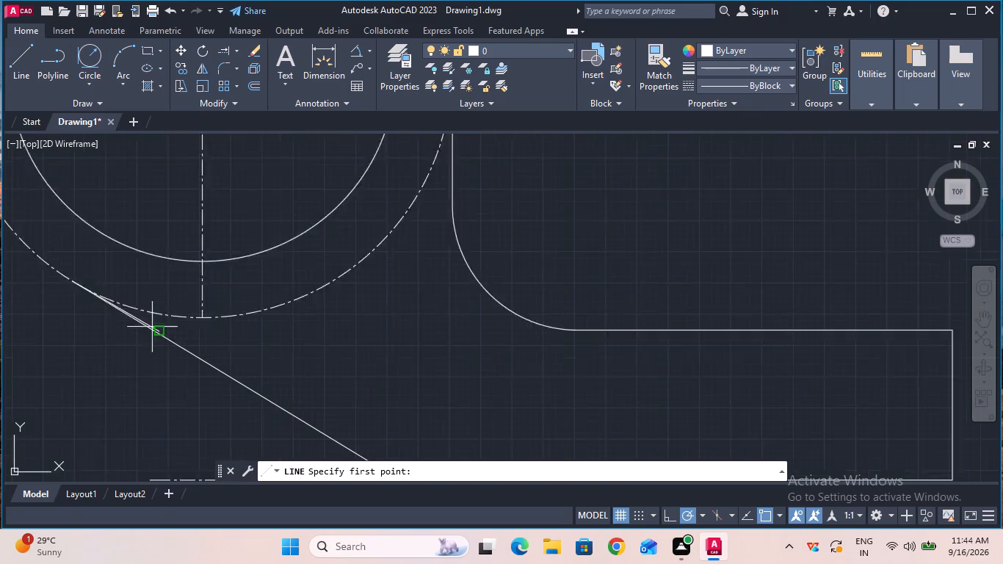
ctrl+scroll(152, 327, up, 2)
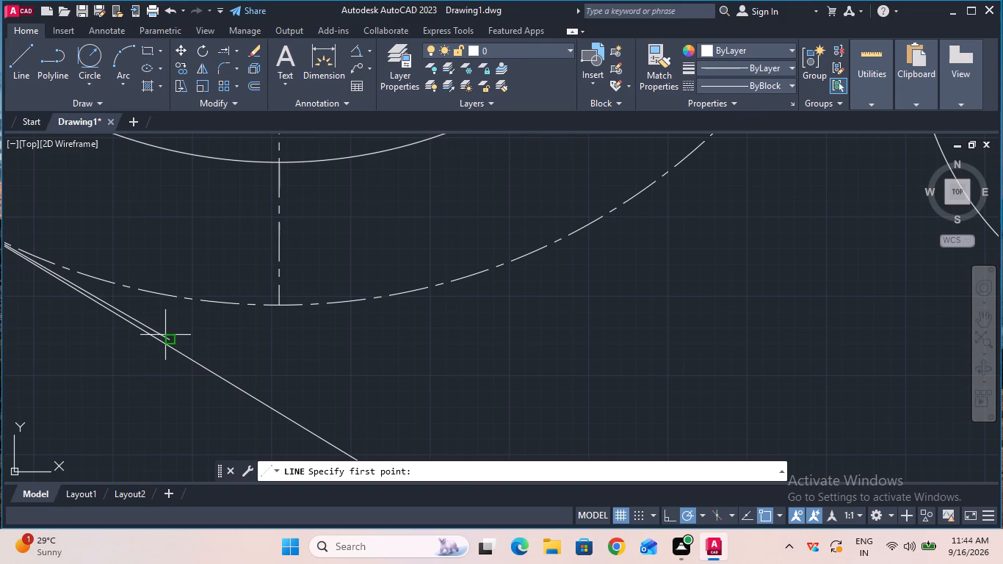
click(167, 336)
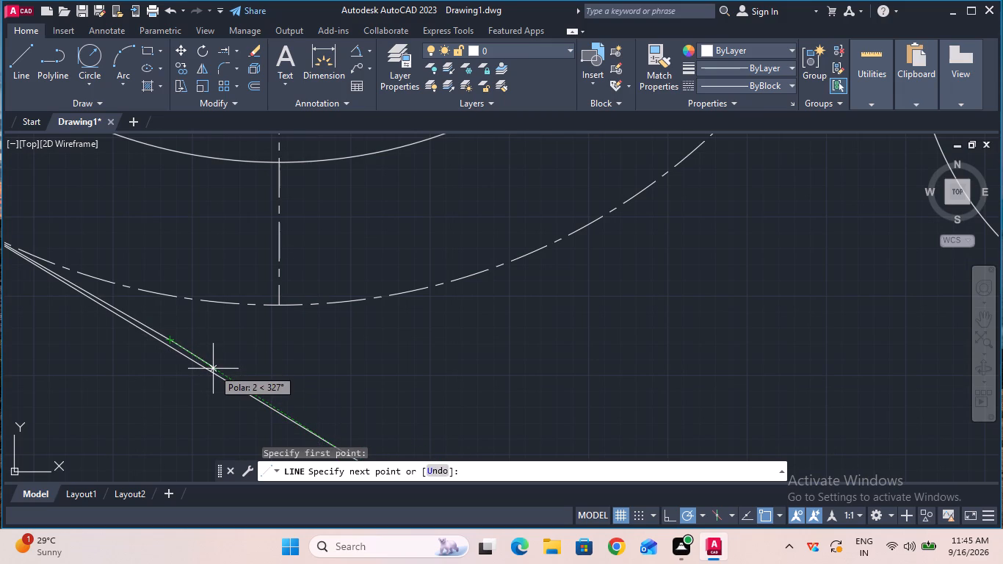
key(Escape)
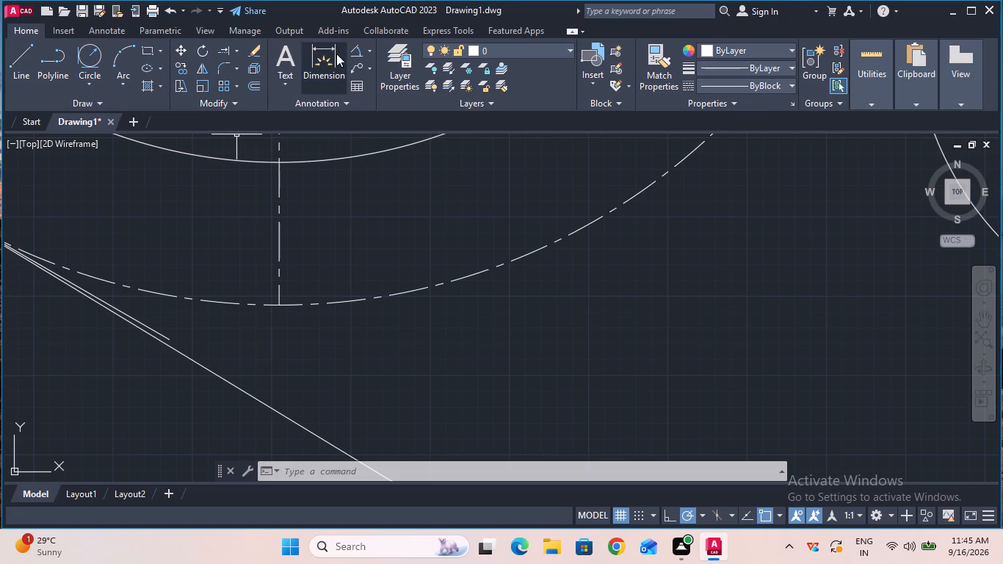
Recheck the angle between the short line and the long sloping line with another trial angular dimension.
click(356, 51)
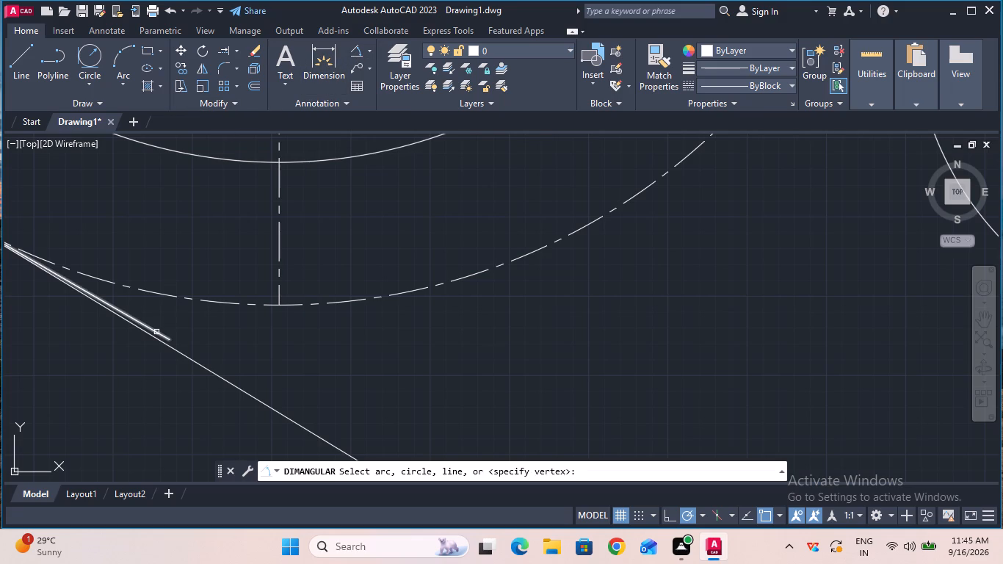
click(156, 332)
click(156, 336)
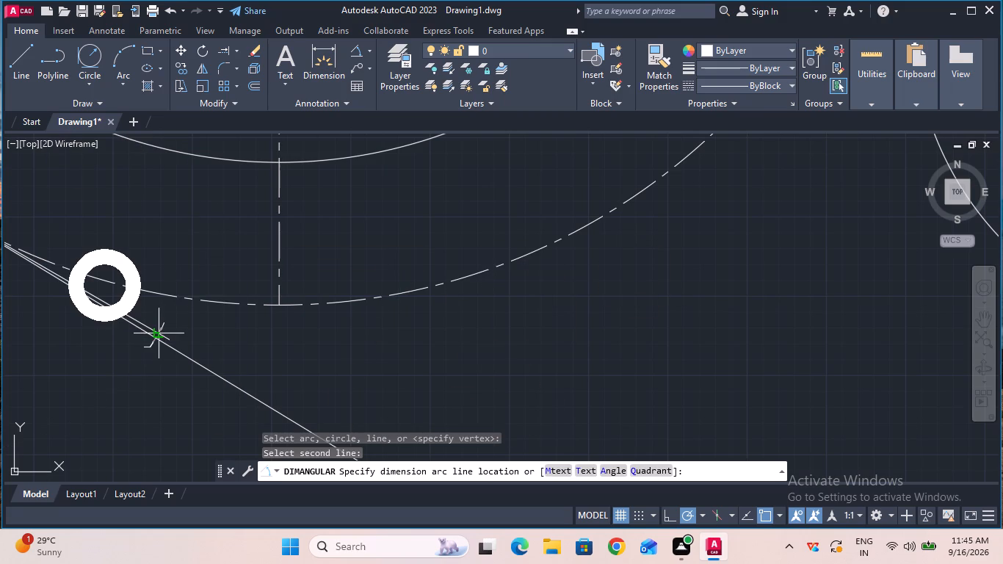
ctrl+scroll(158, 330, down, 2)
ctrl+scroll(158, 330, up, 2)
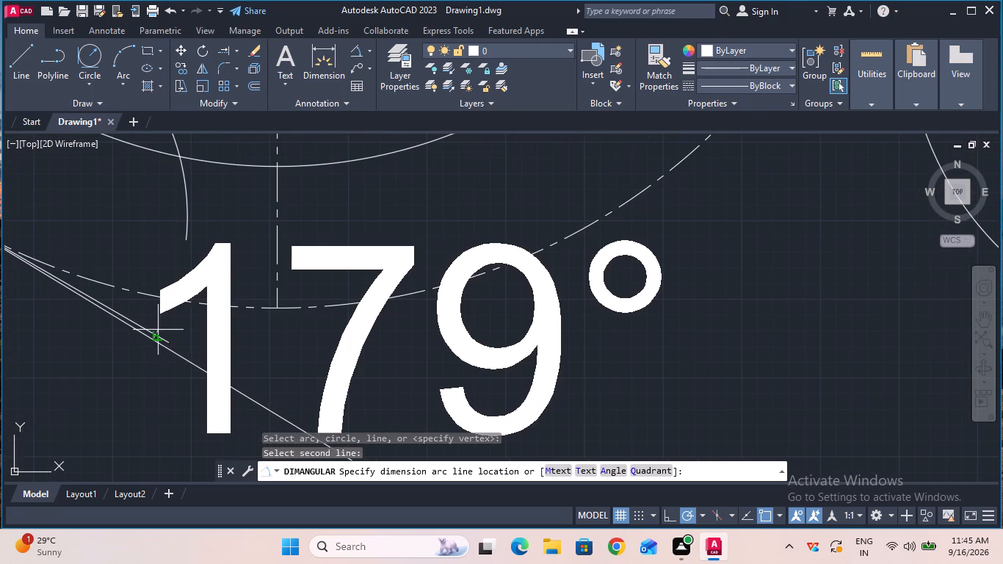
key(Escape)
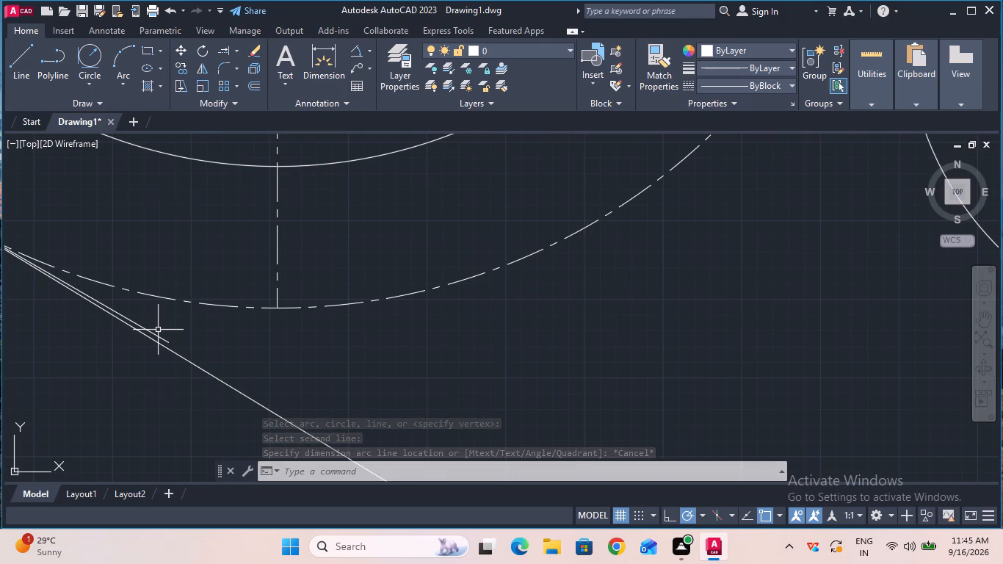
Erase the long sloping line that runs from the dash-dot circle to the arm's lower corner.
click(194, 363)
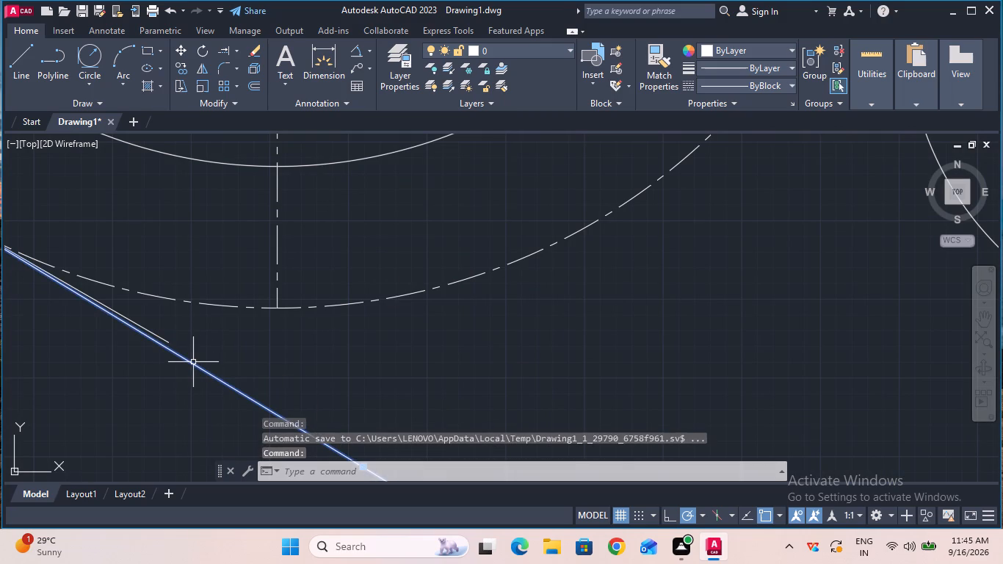
key(Delete)
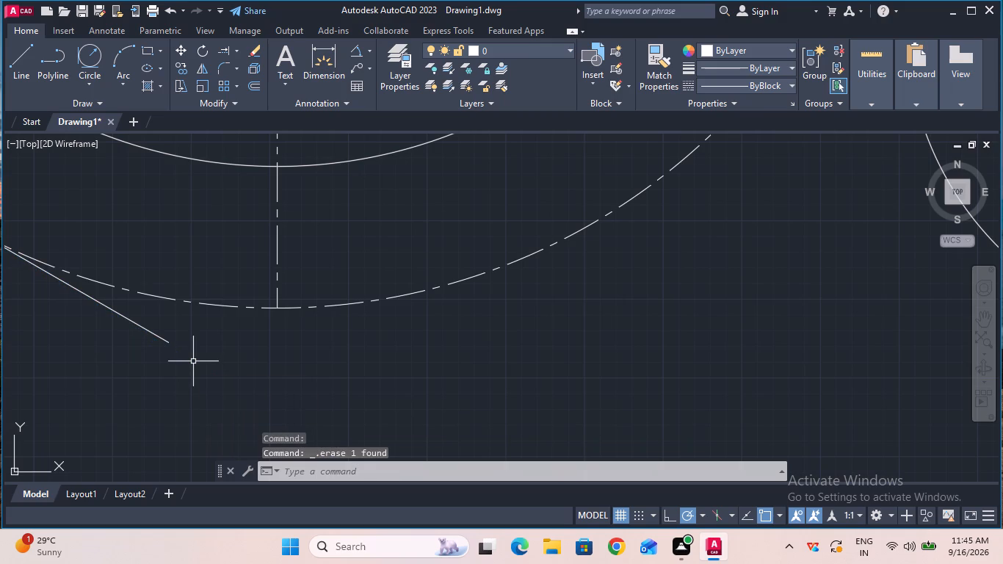
Extend the short 330° line down to the arm's horizontal lower edge.
ctrl+scroll(193, 361, down, 3)
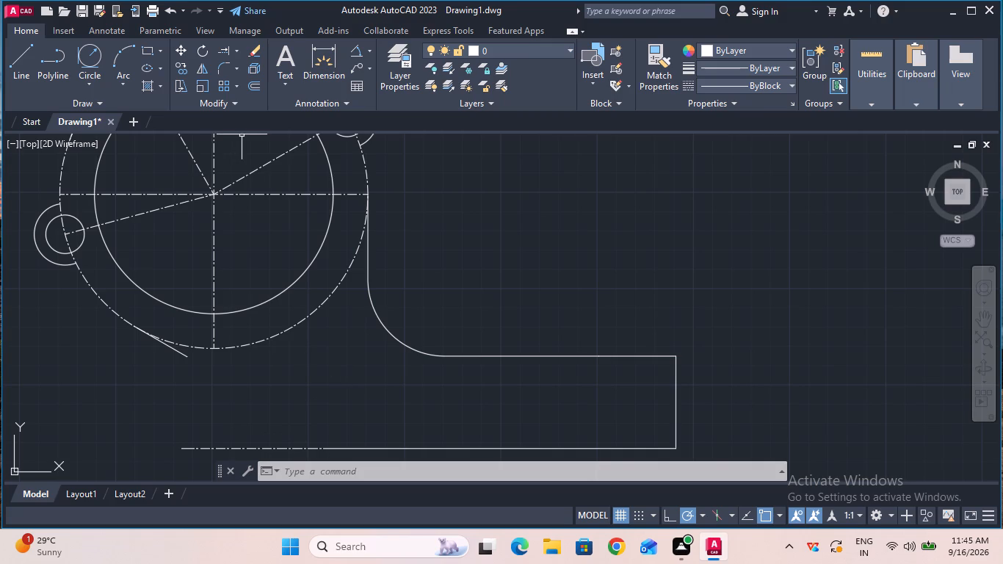
click(226, 54)
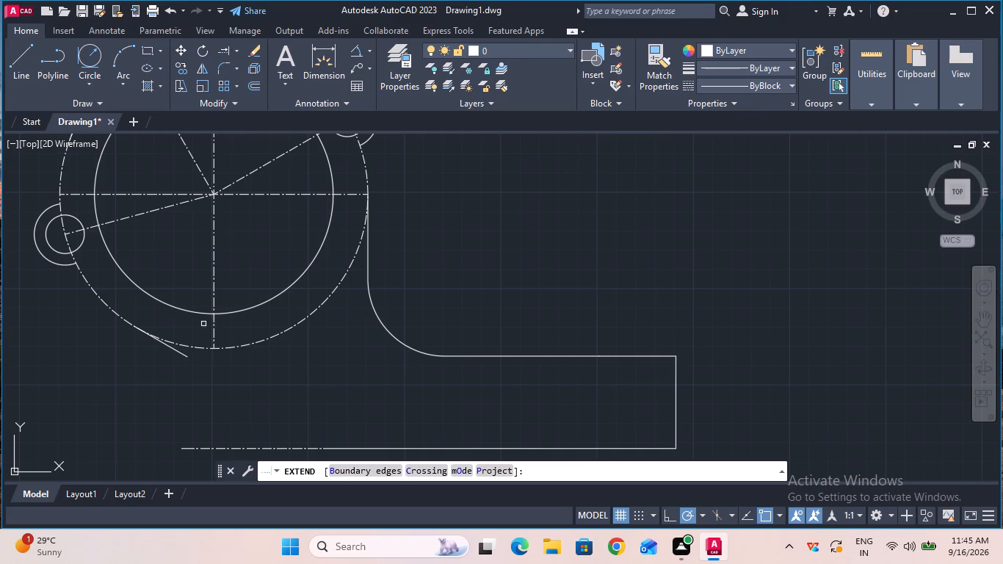
click(178, 351)
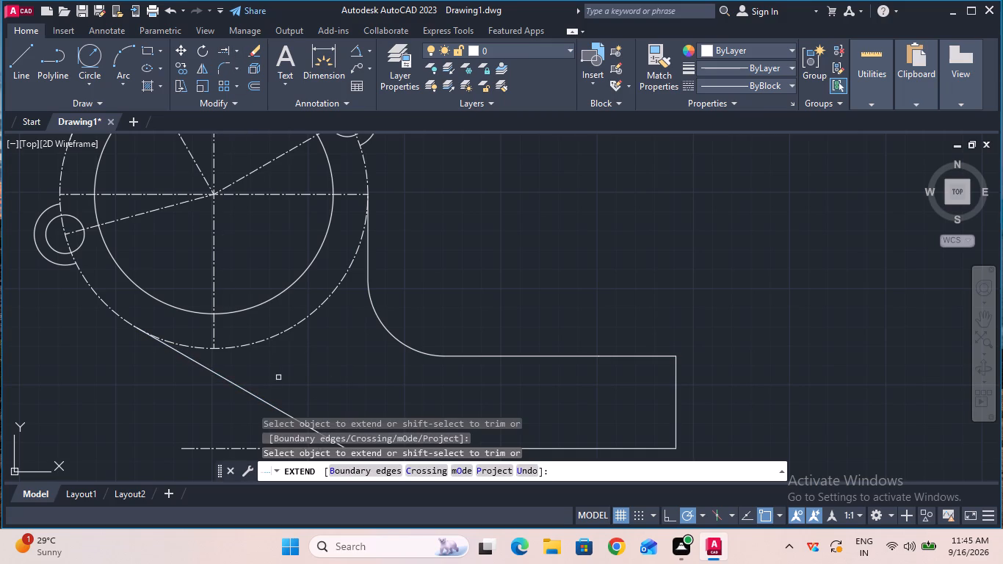
key(Escape)
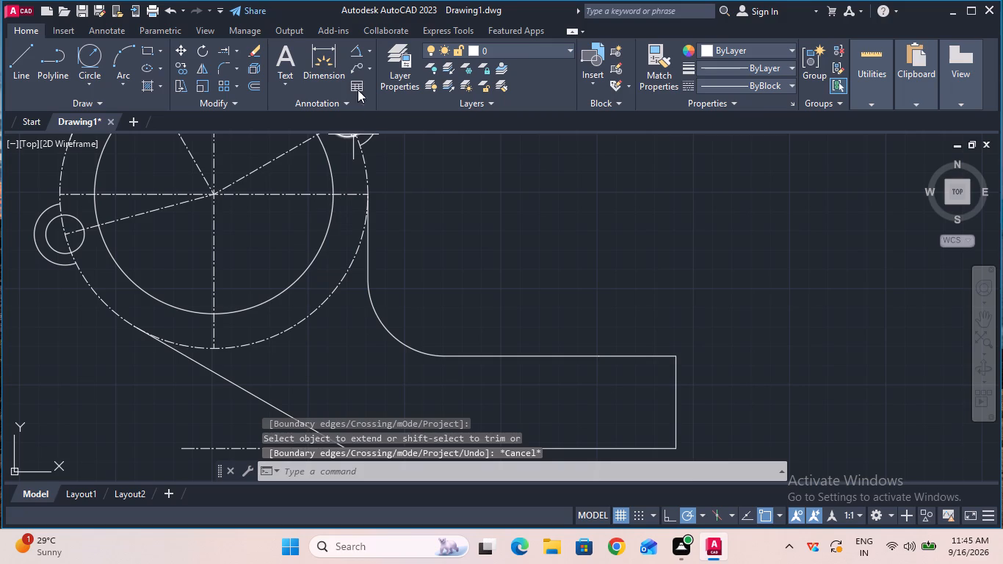
Measure the angle between the extended sloping line and the dash-dot horizontal line with a trial angular dimension, erasing it once checked.
click(360, 51)
click(260, 397)
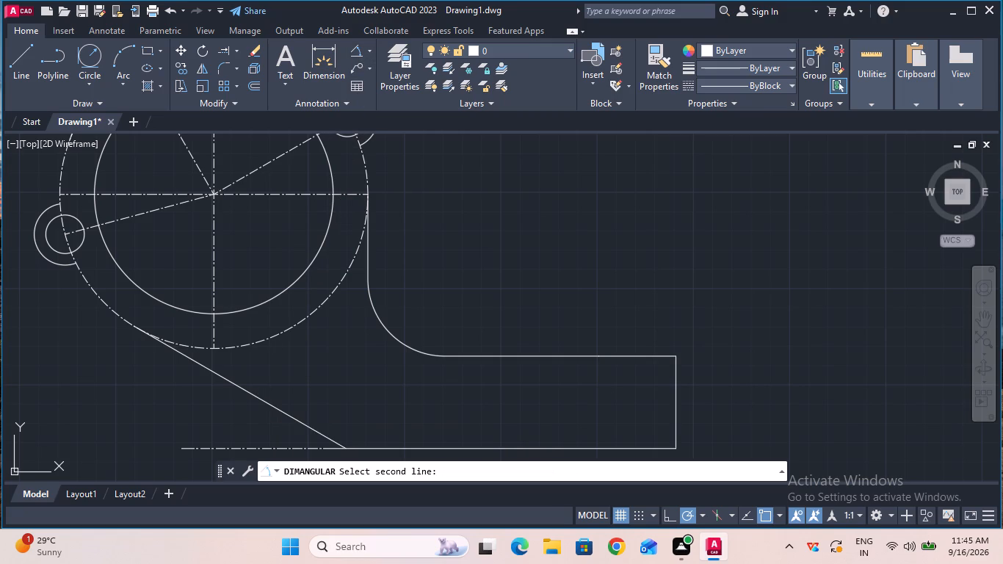
click(238, 446)
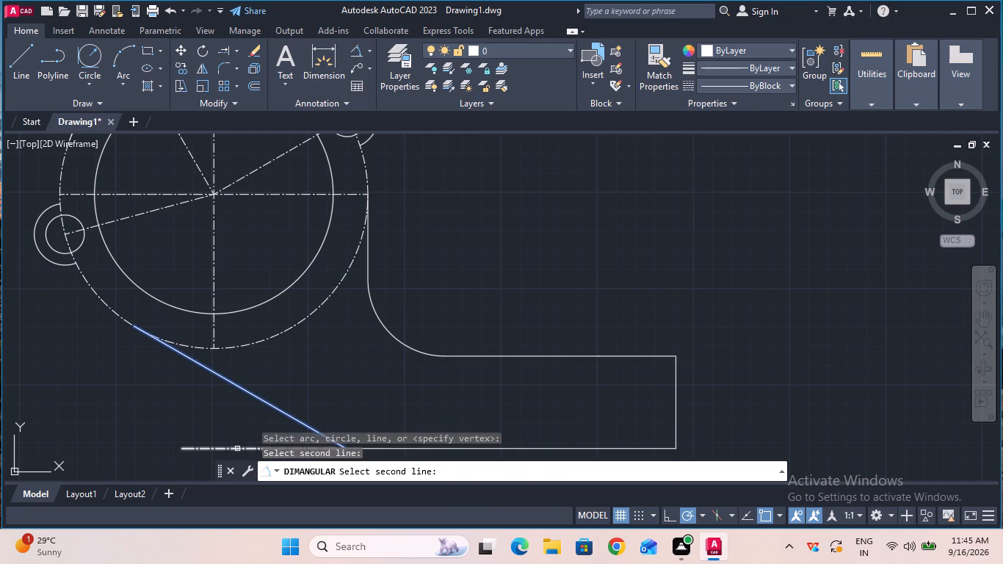
click(236, 449)
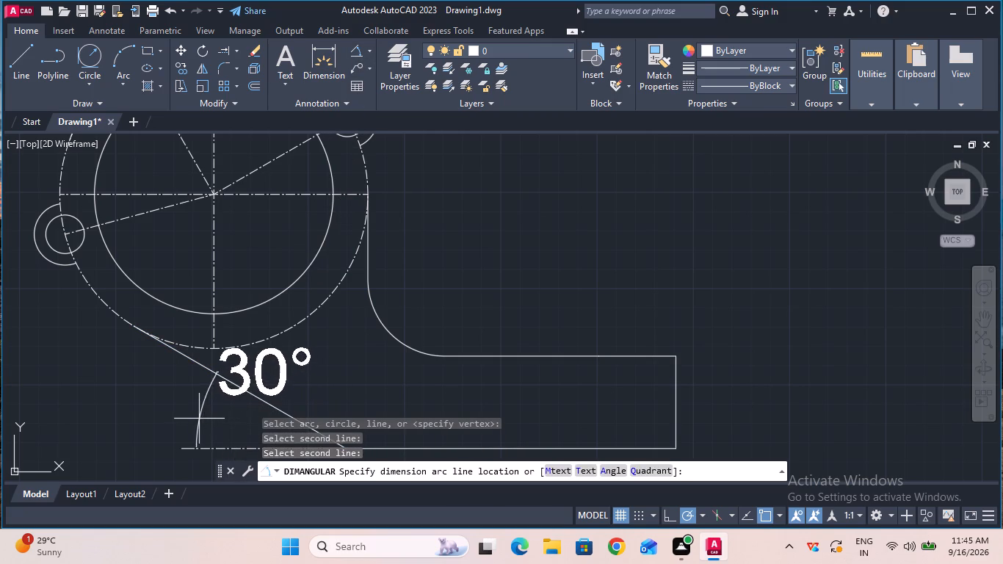
click(198, 419)
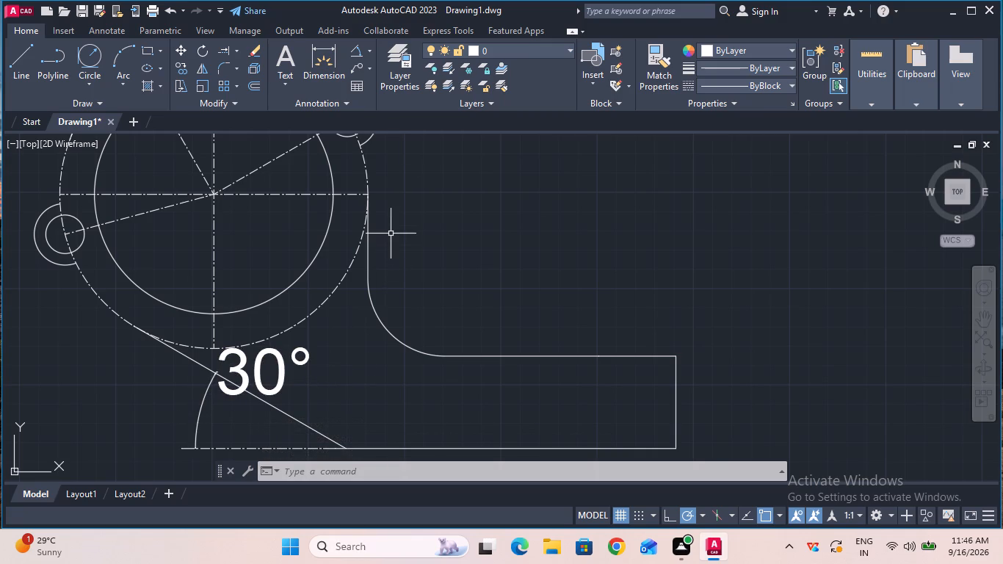
click(257, 43)
click(265, 358)
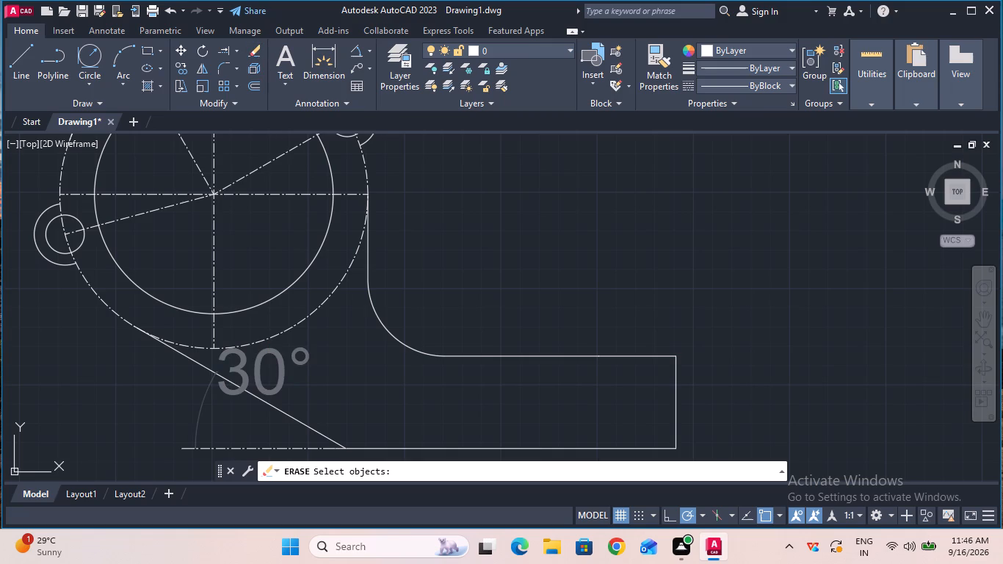
key(Return)
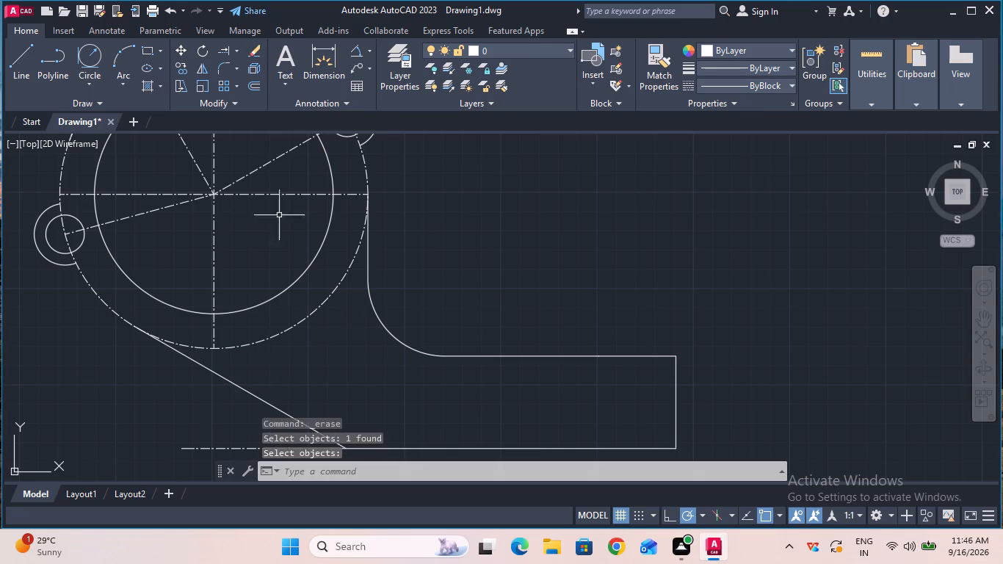
Fillet the corner between the arm's lower edge and the sloping line with a radius of 10.
click(228, 68)
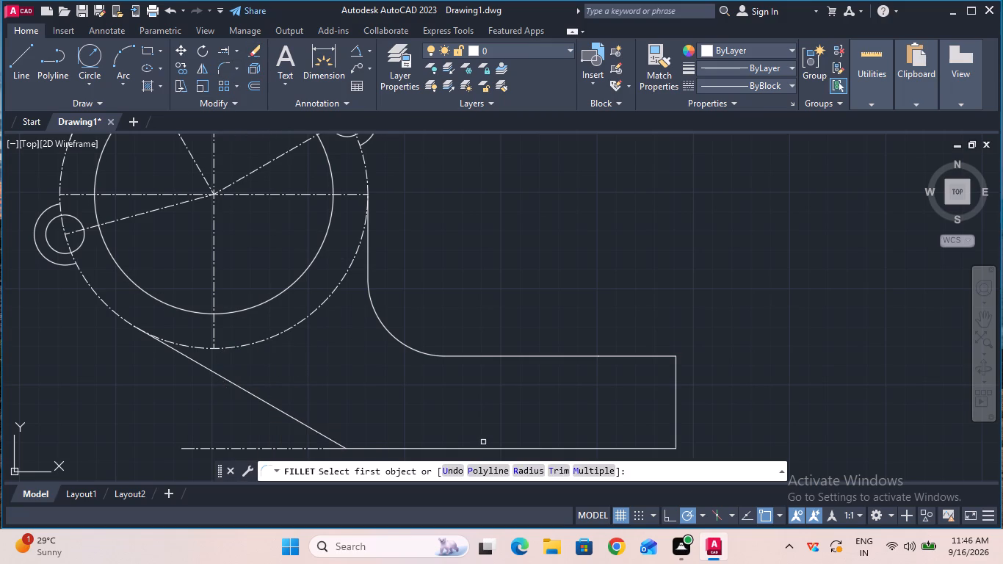
click(524, 477)
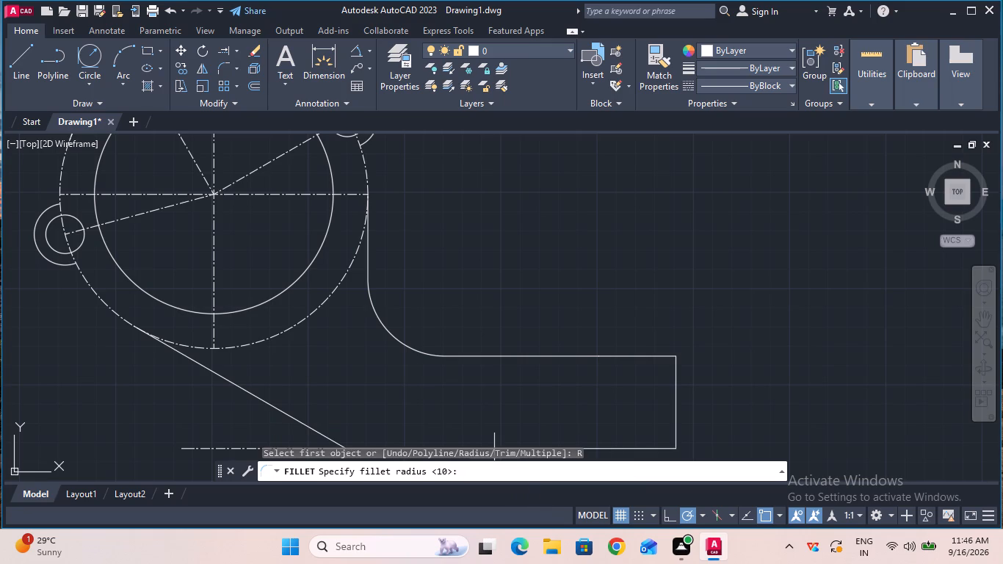
click(519, 469)
text(10)
key(Return)
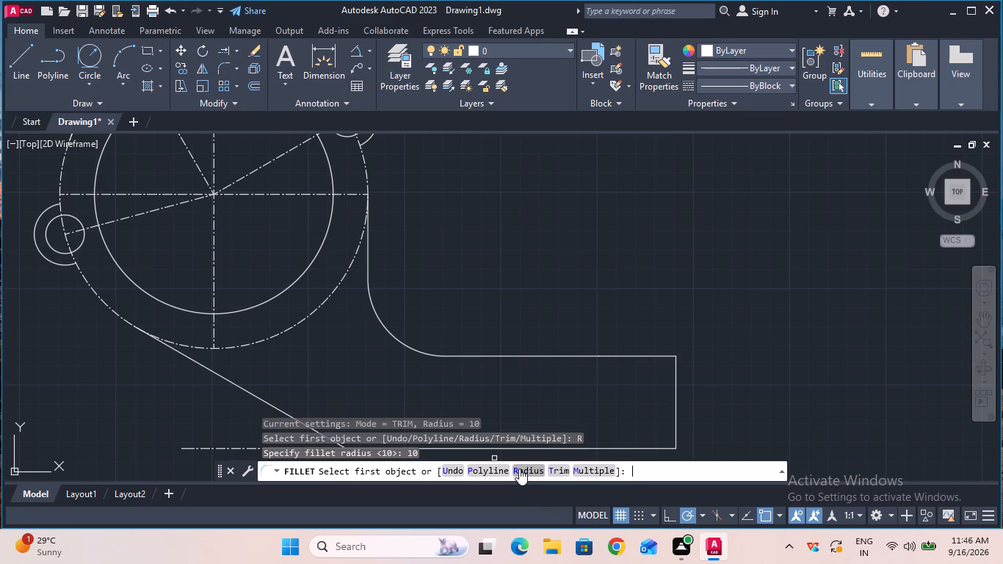
ctrl+scroll(519, 469, down, 5)
click(461, 449)
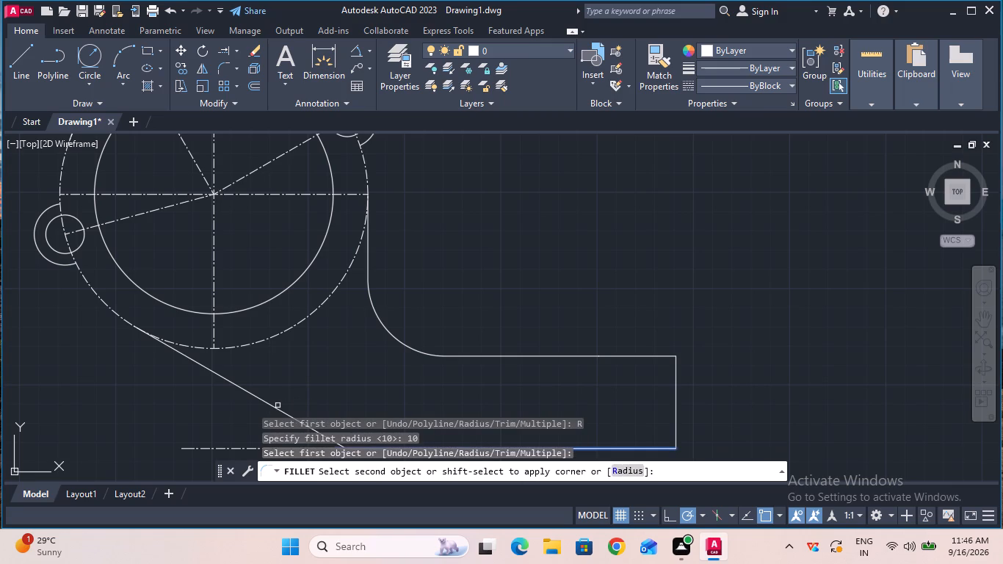
click(273, 405)
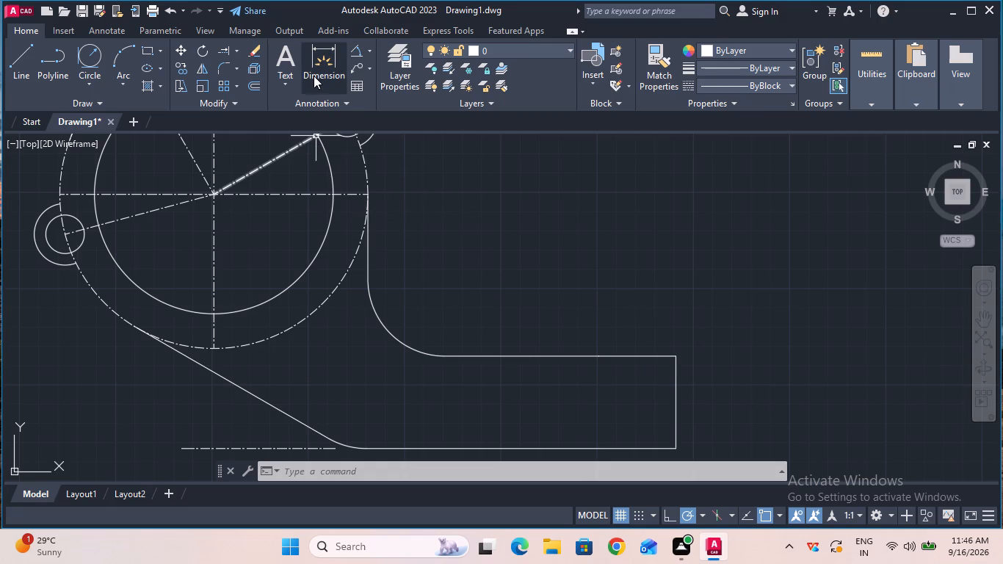
Recheck the angle between the filleted sloping line and the dash-dot horizontal line with a trial angular dimension.
click(355, 49)
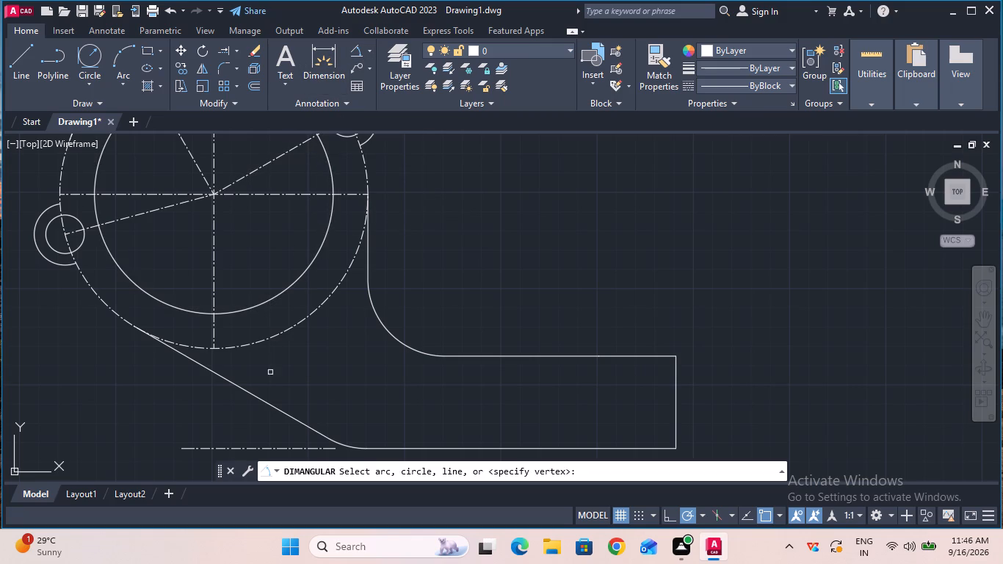
click(261, 401)
click(245, 449)
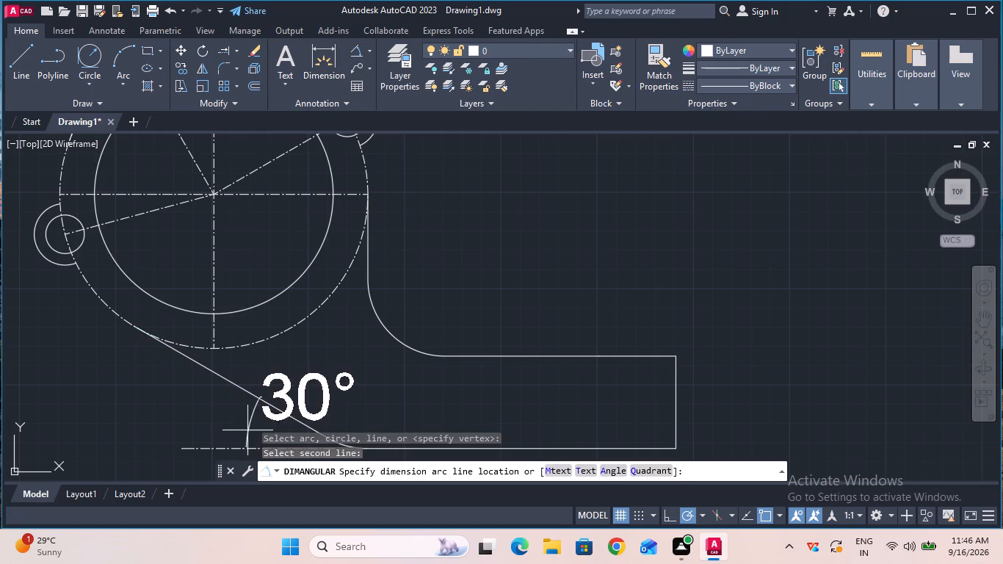
key(Escape)
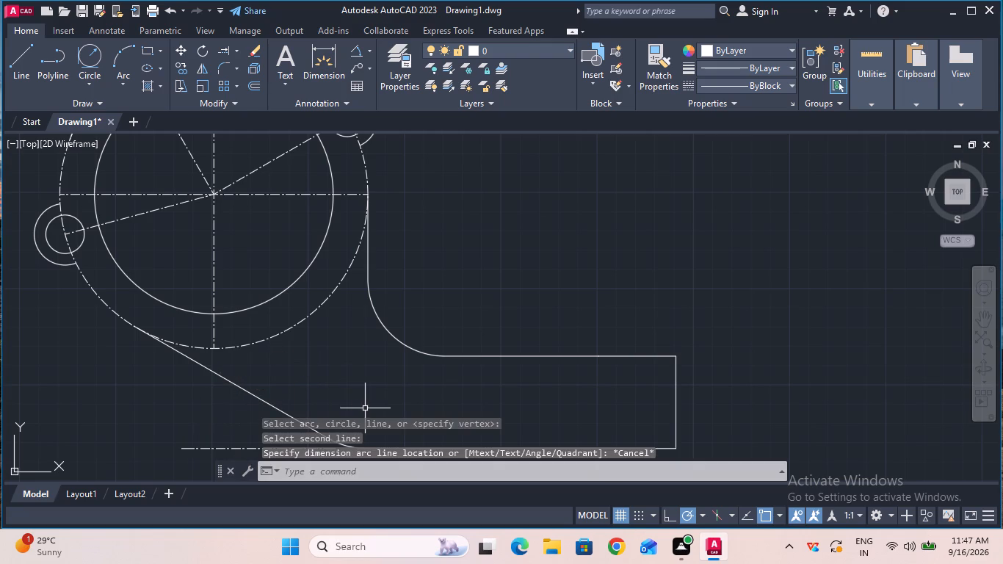
Extend the dash-dot horizontal line to the point where the lower fillet meets the arm's lower edge.
click(980, 324)
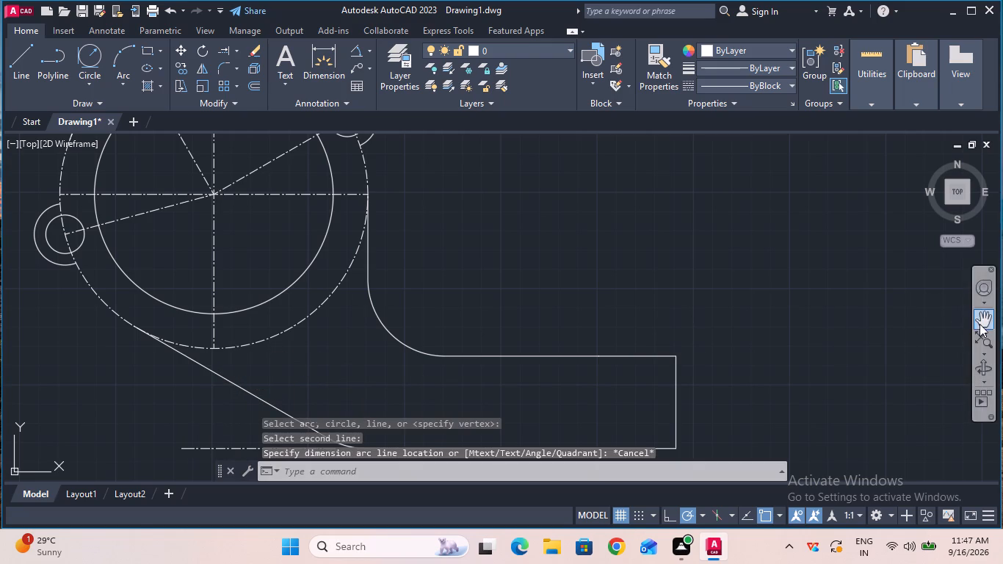
drag(785, 389, 794, 290)
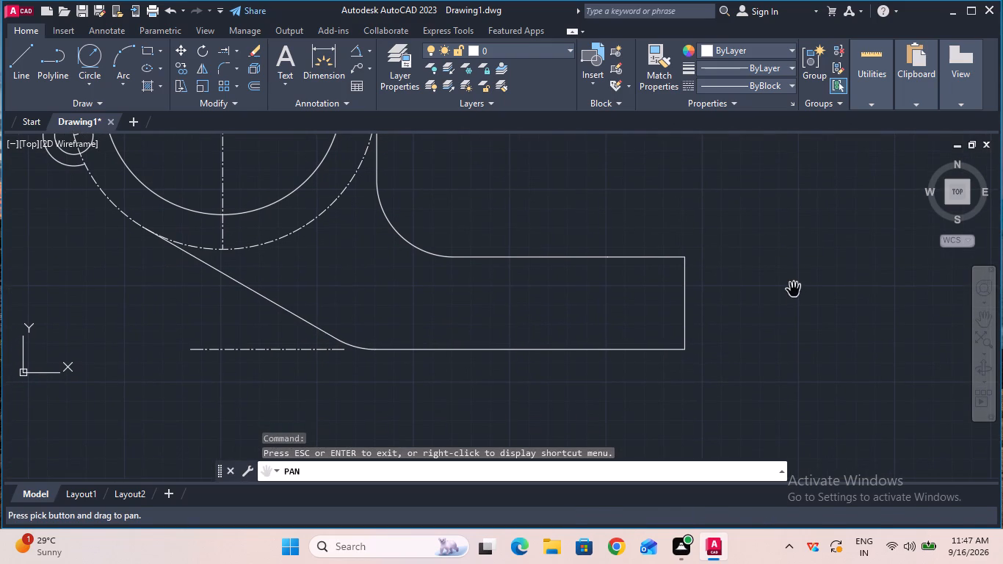
key(Escape)
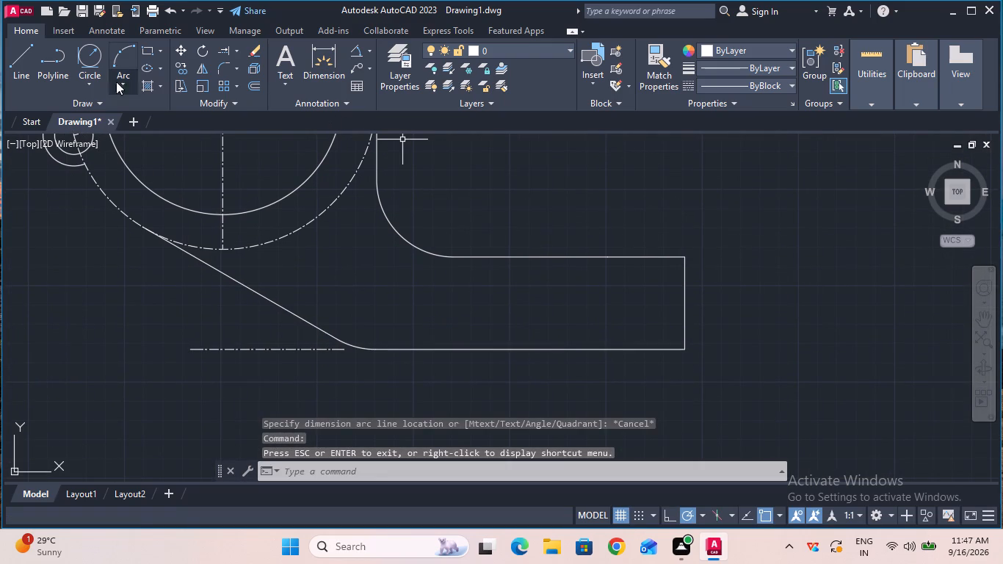
click(224, 46)
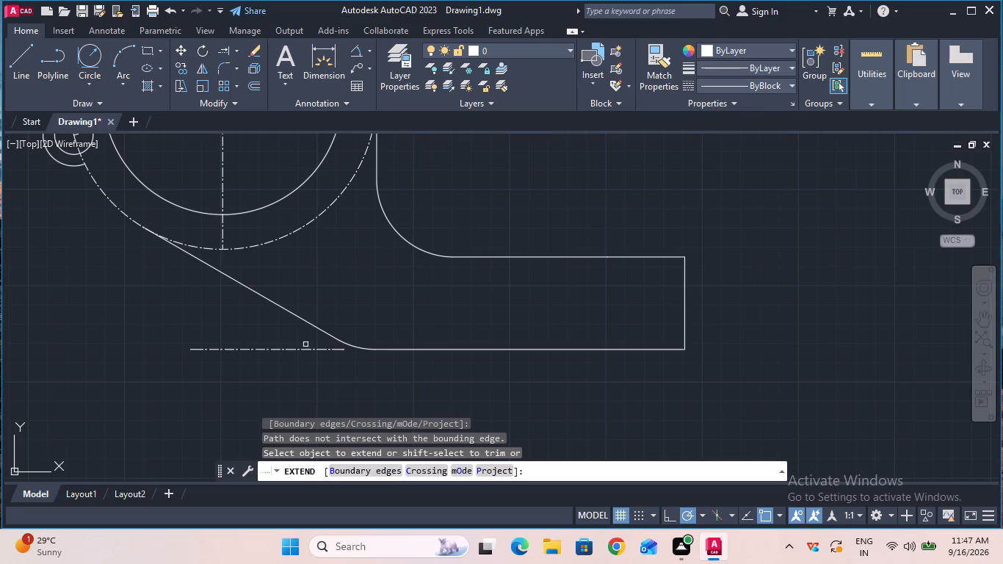
click(307, 350)
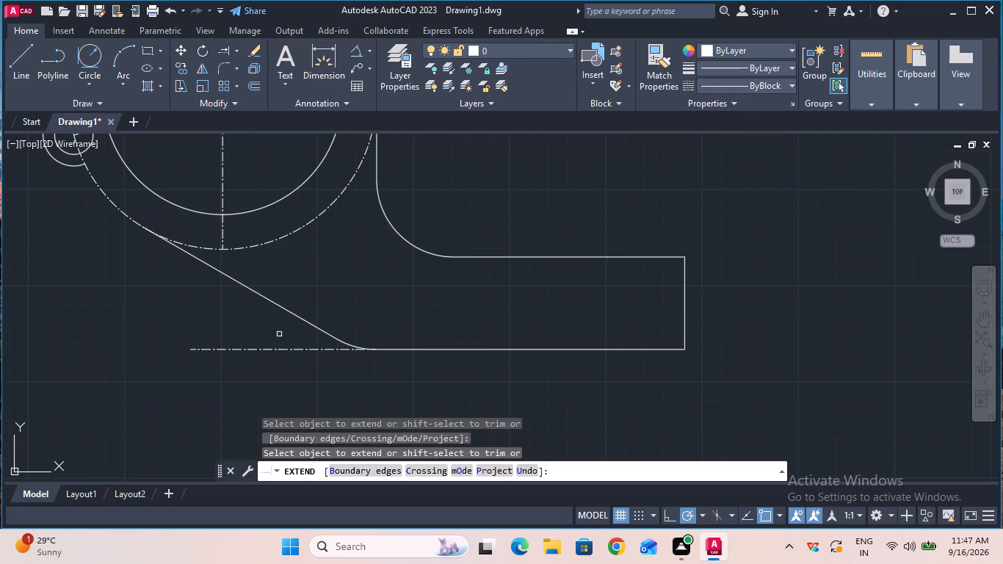
key(Escape)
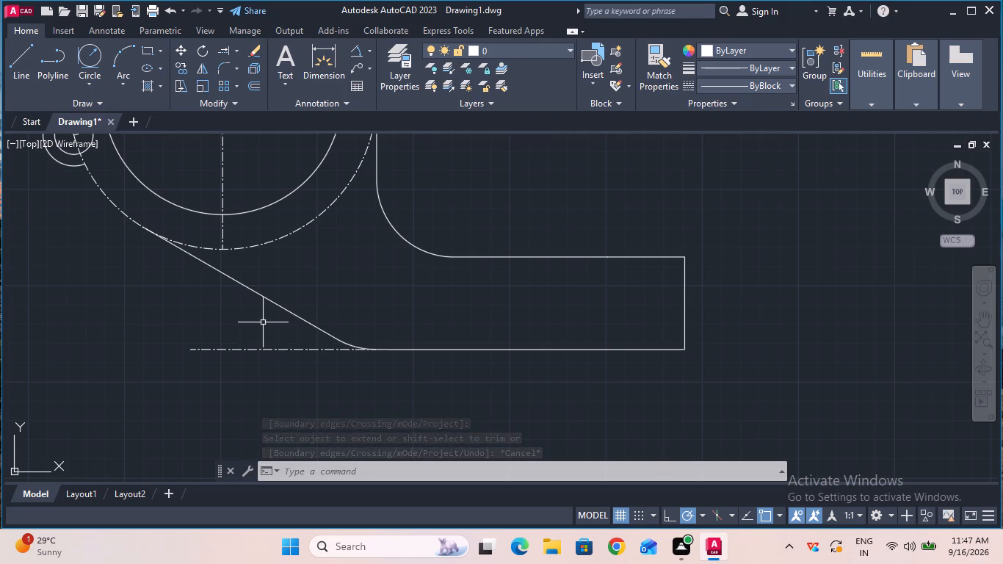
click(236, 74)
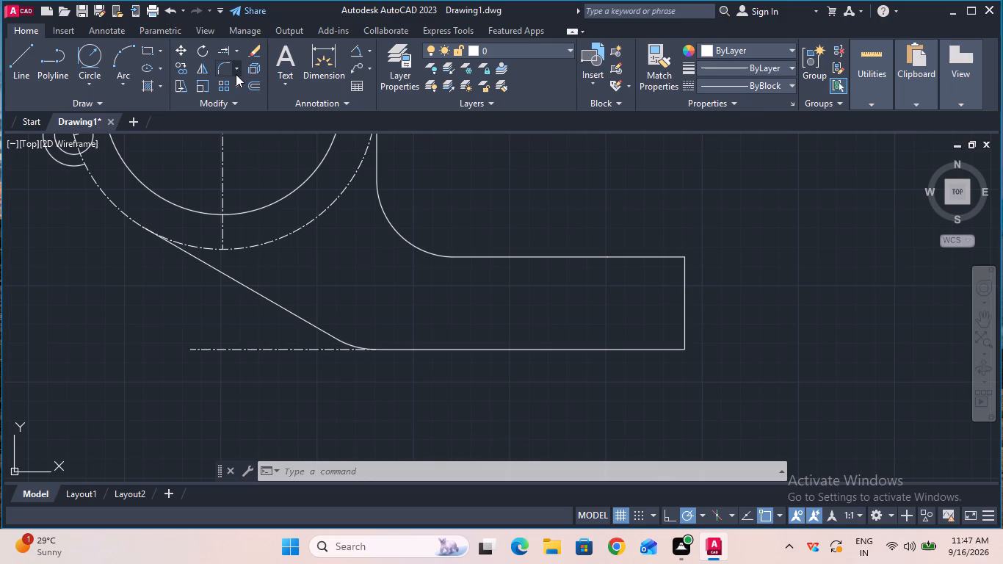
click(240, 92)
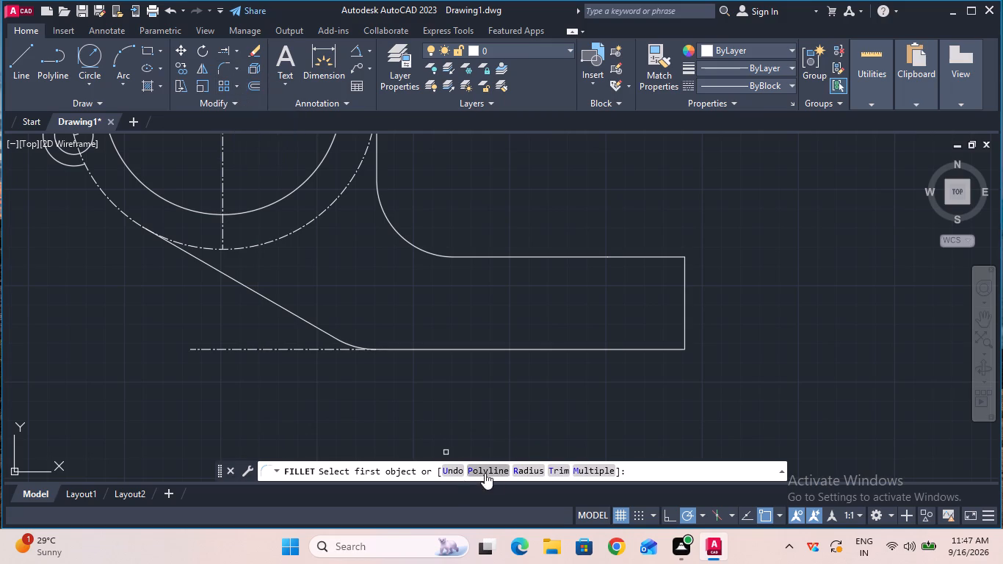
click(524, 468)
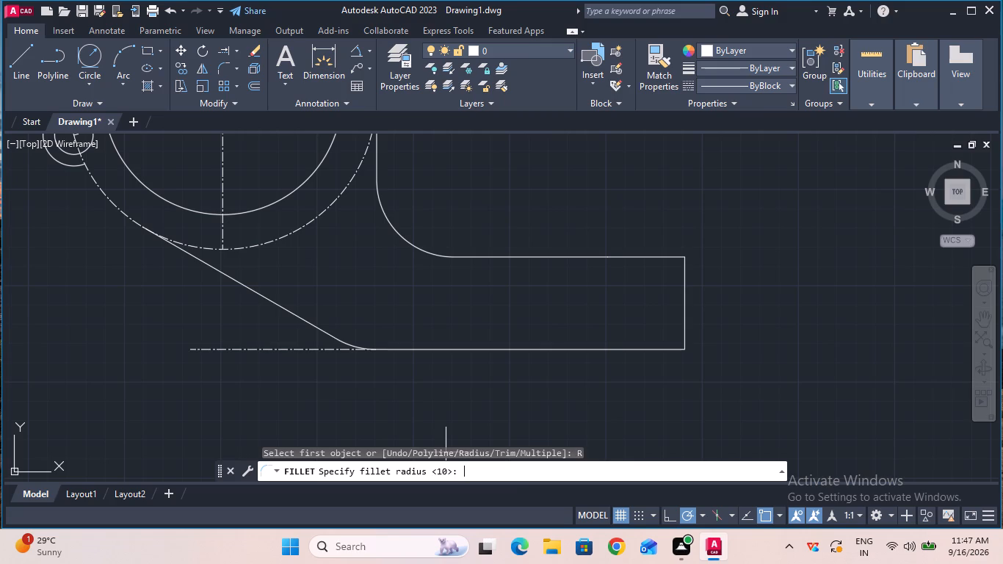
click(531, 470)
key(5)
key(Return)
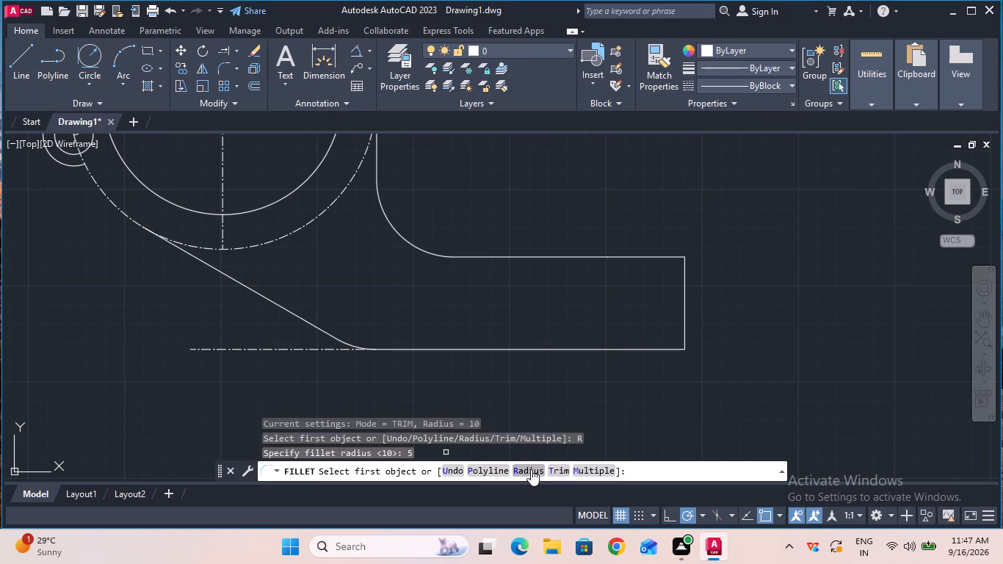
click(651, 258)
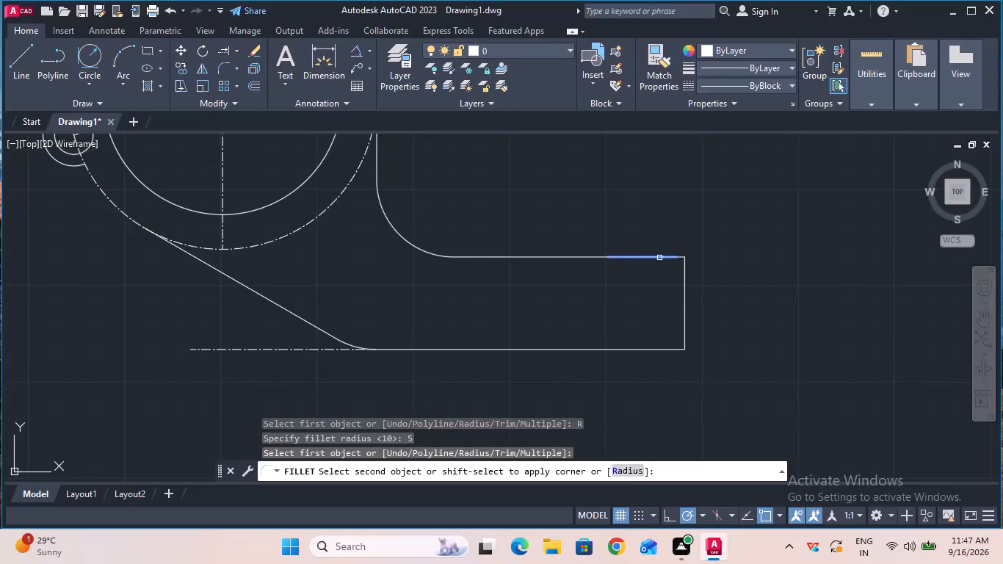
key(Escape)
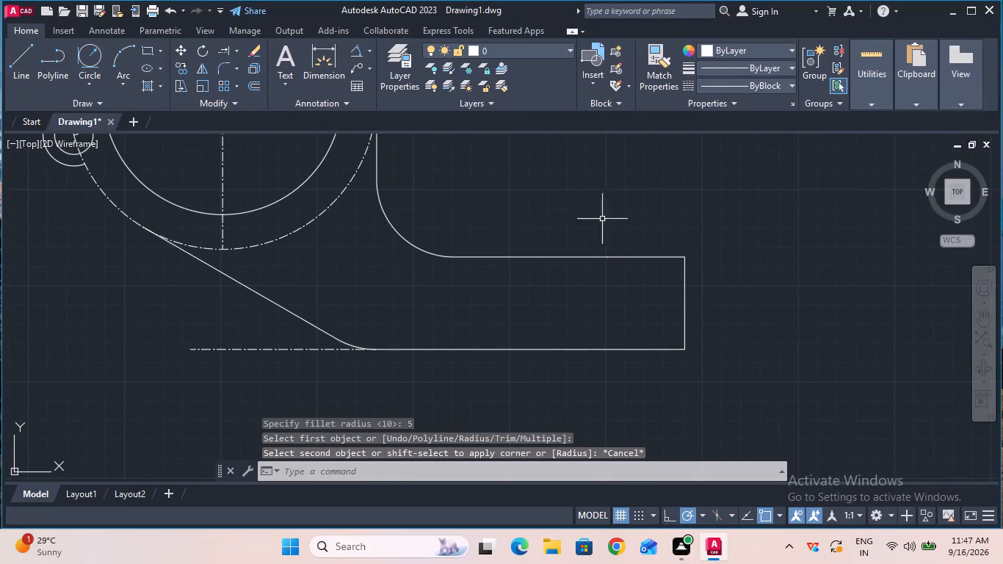
Try to fillet the upper corner at the arm's free end with a radius of 5.
click(217, 70)
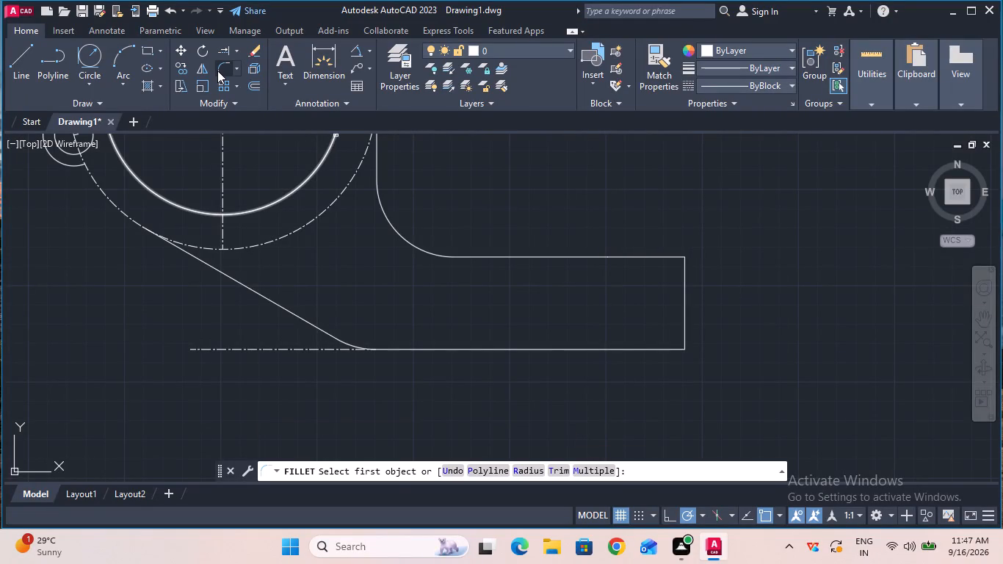
click(532, 469)
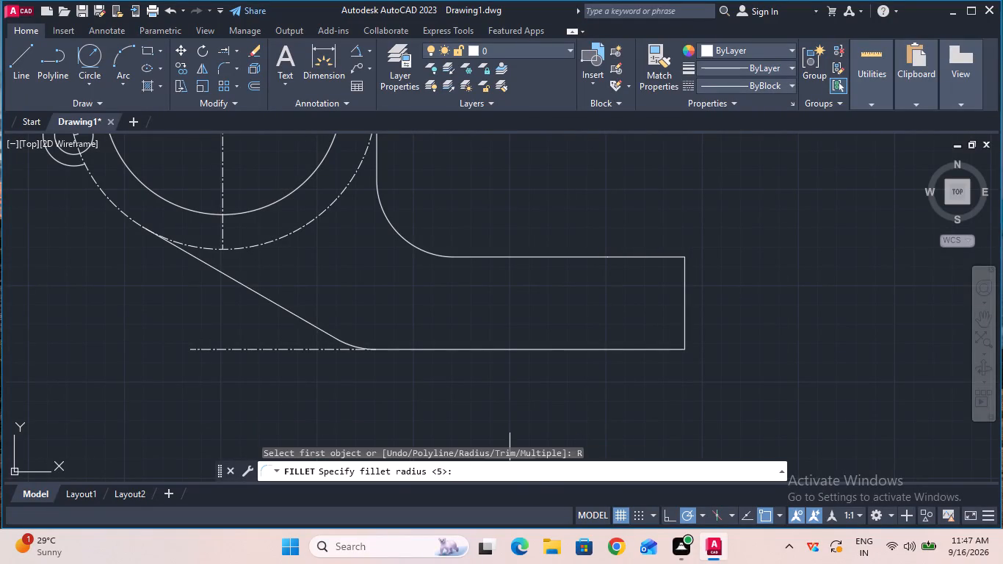
click(515, 469)
key(5)
key(Return)
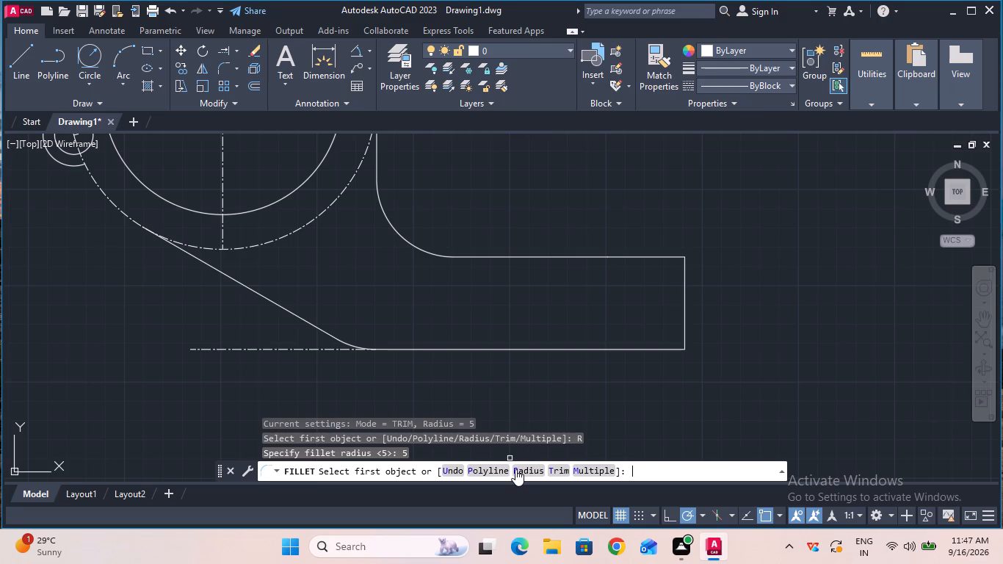
click(676, 258)
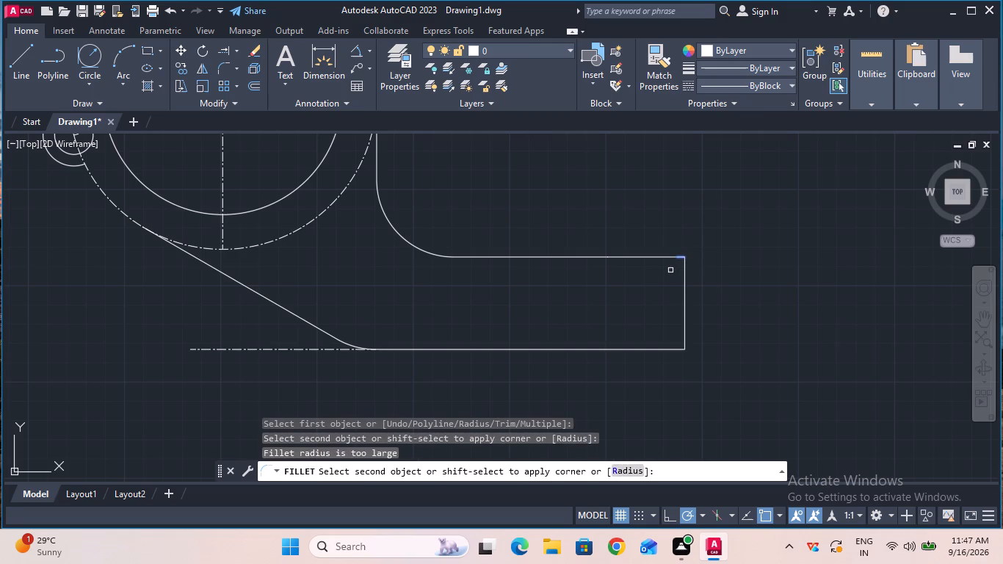
key(F1)
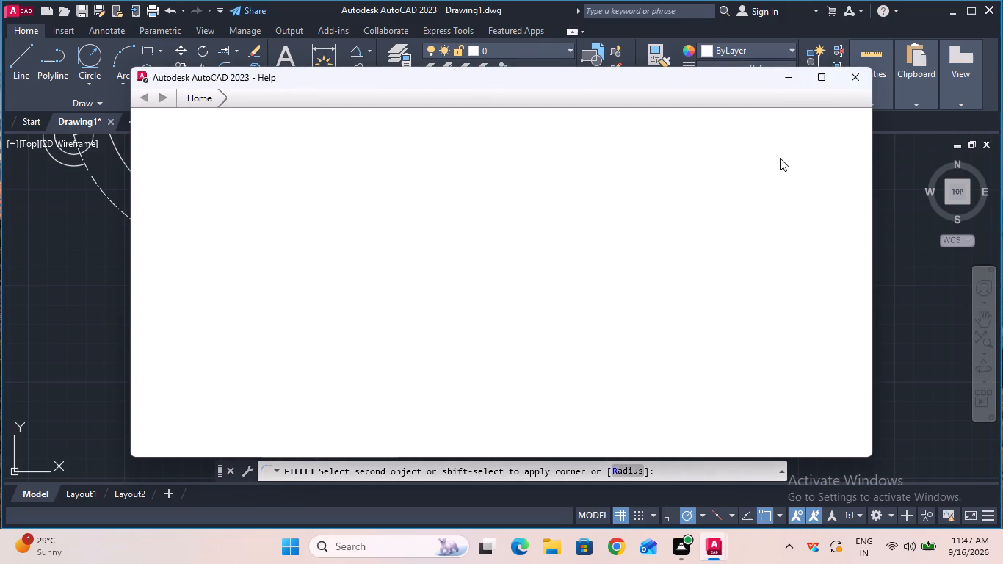
click(857, 81)
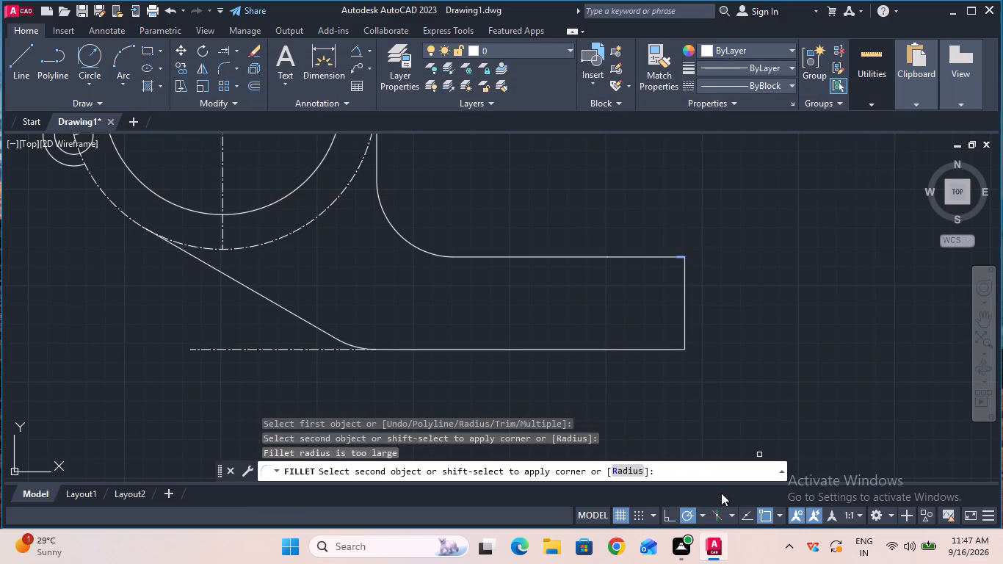
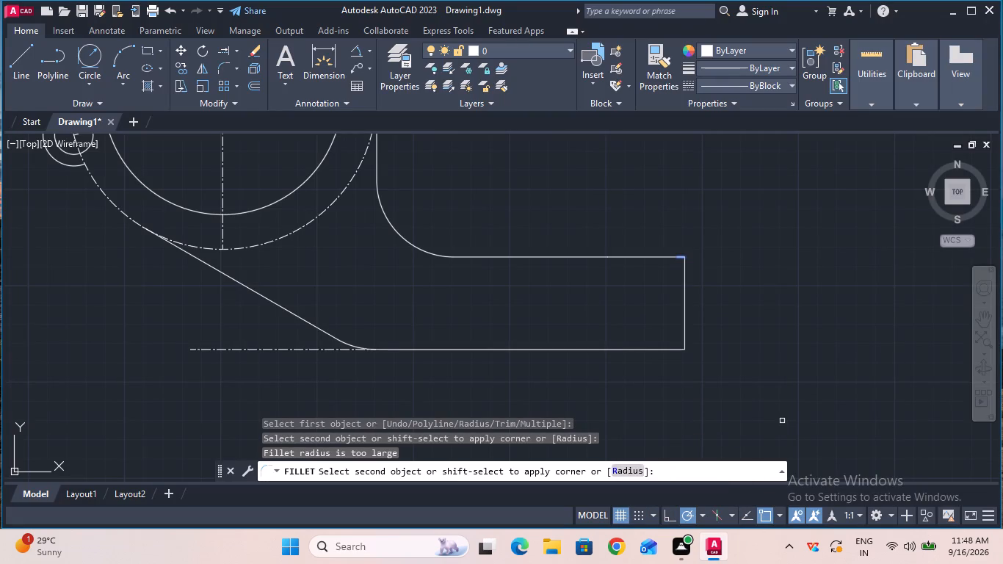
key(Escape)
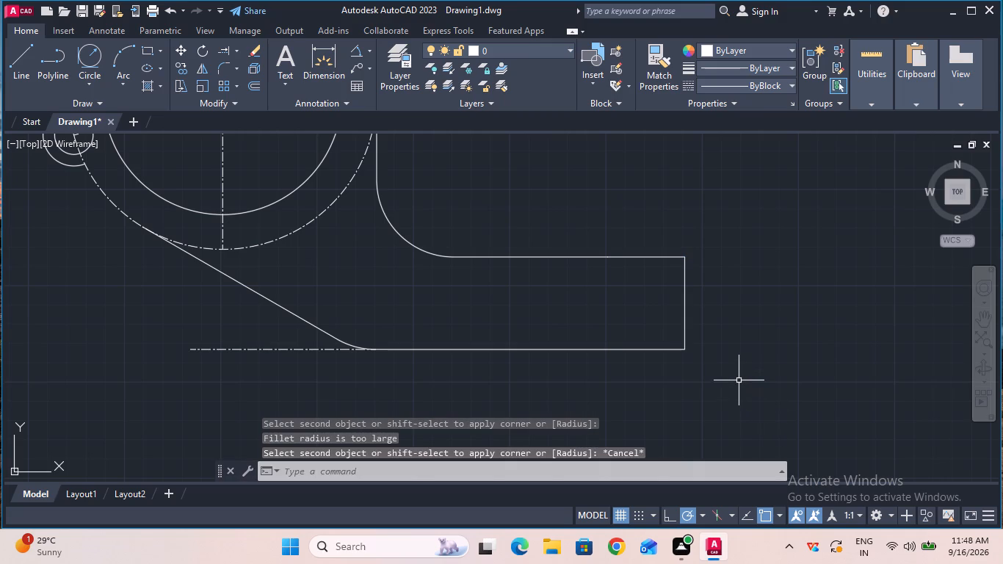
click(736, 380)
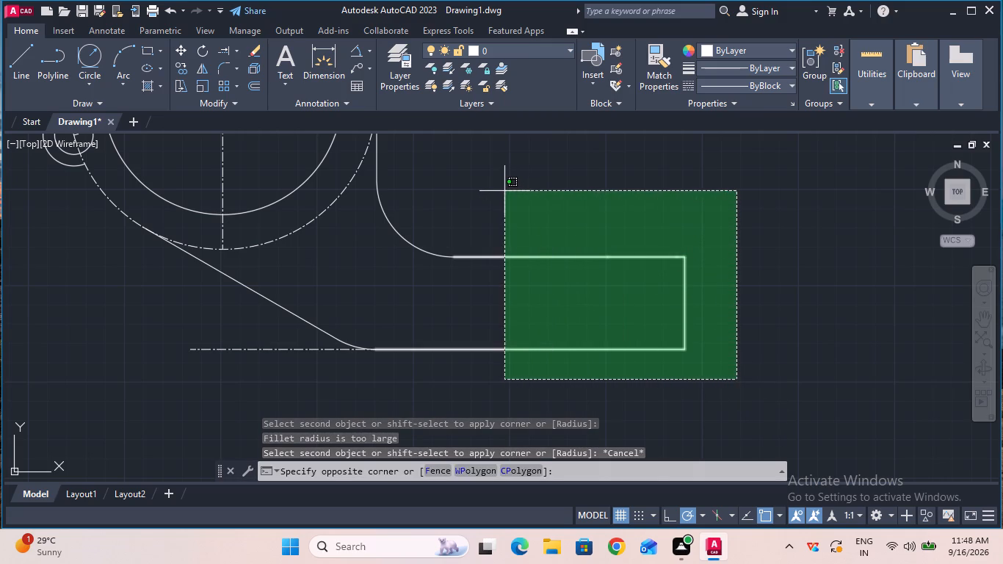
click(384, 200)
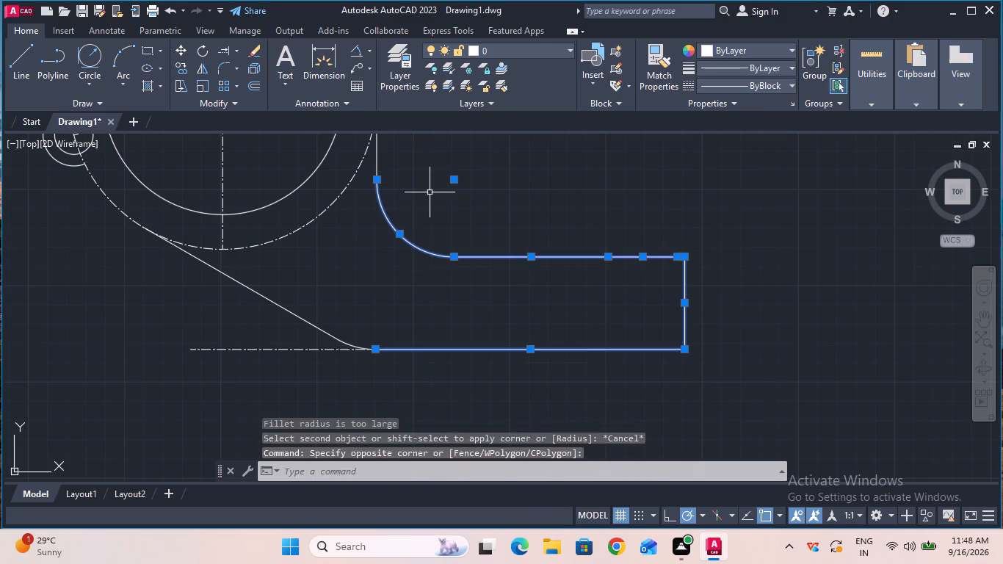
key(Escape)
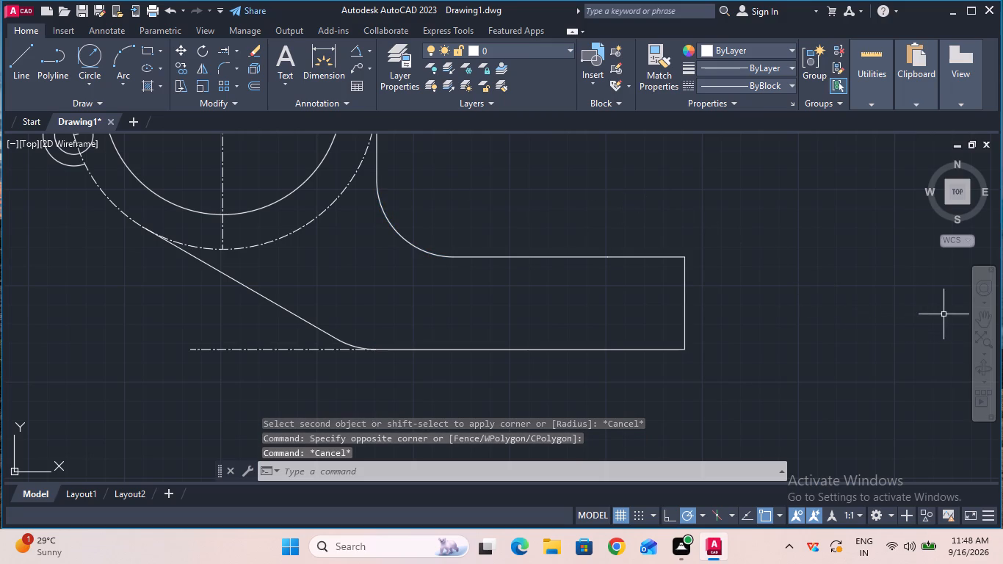
Join all of the bracket's lines and arcs into polylines with the Join command.
ctrl+scroll(962, 316, down, 4)
ctrl+scroll(962, 316, up, 1)
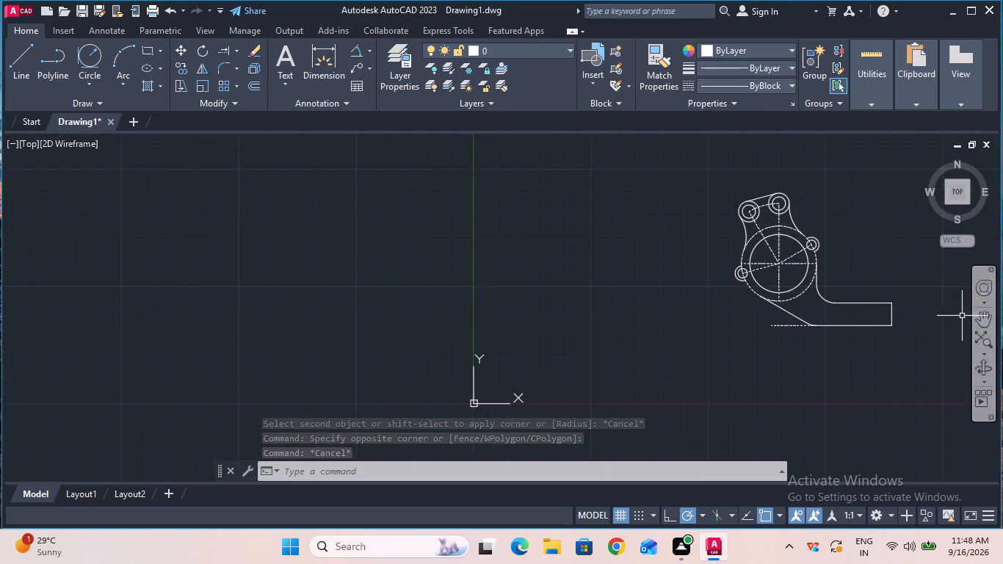
ctrl+scroll(962, 316, up, 1)
ctrl+scroll(962, 316, down, 1)
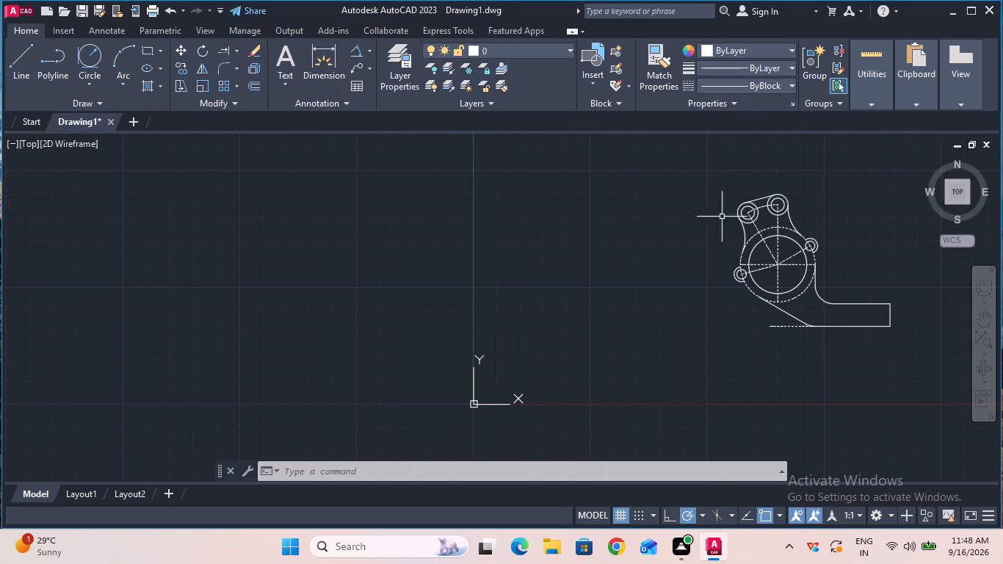
click(662, 171)
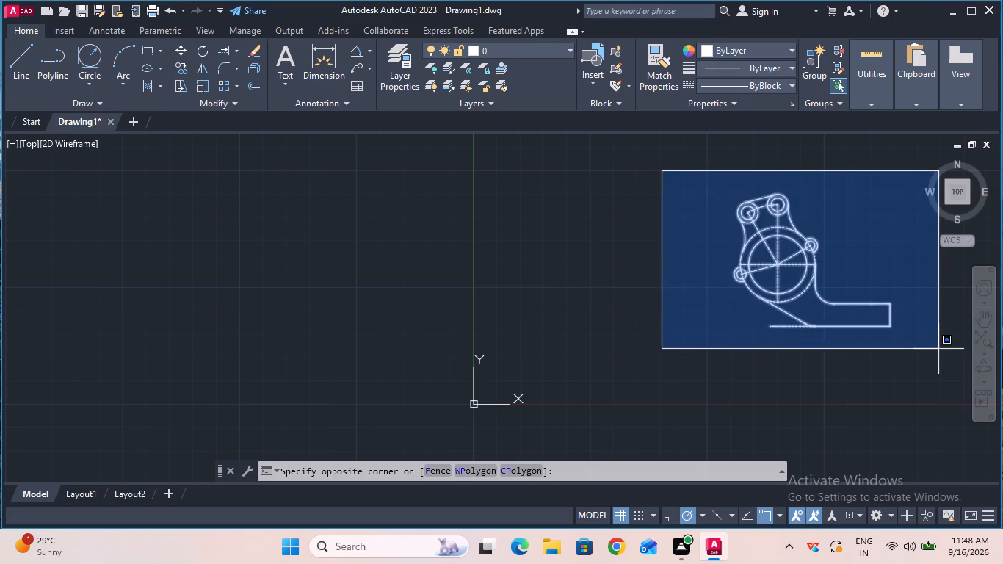
click(929, 357)
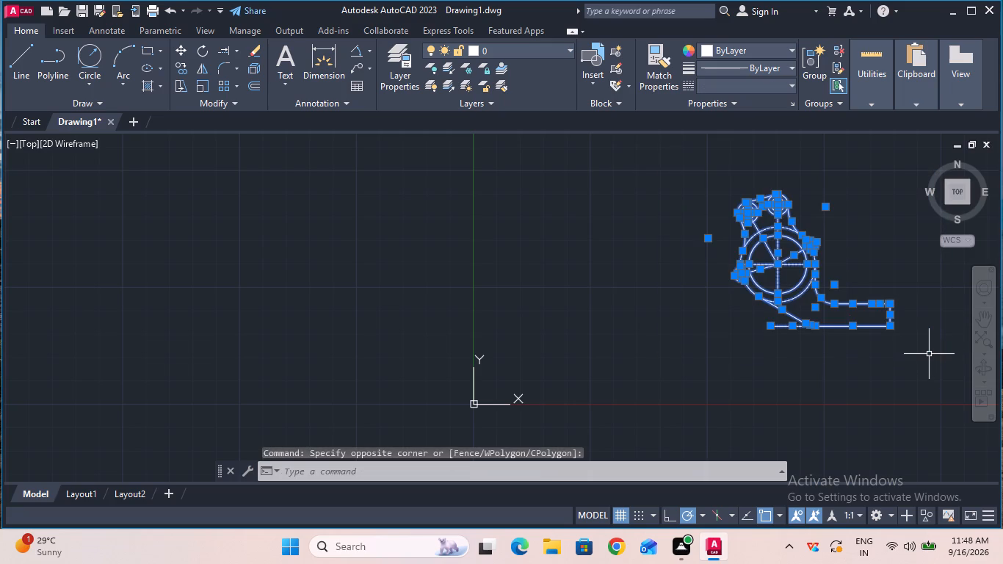
text(jo)
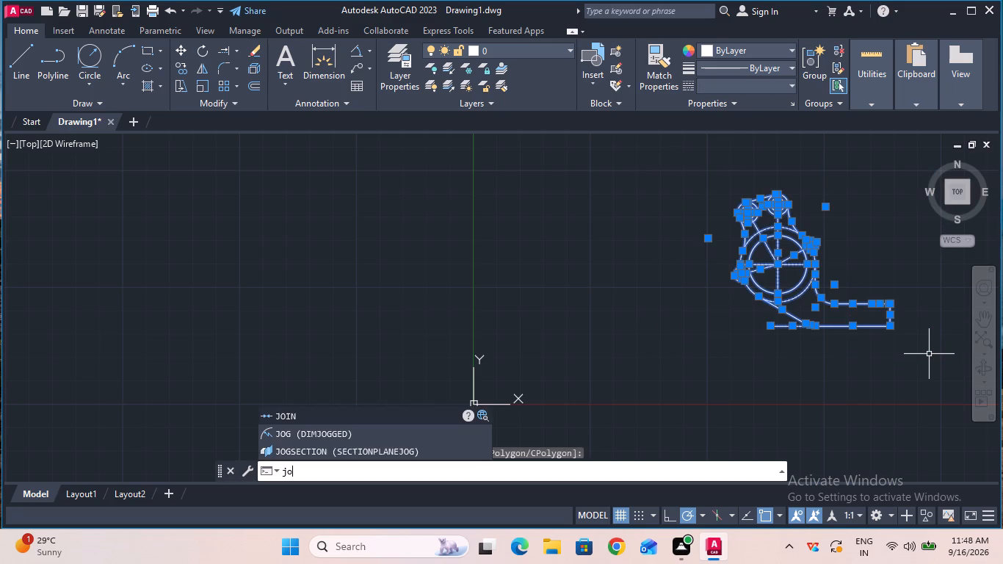
click(408, 414)
Fillet the upper corner at the arm's free end with a radius of 5.
ctrl+scroll(858, 344, up, 3)
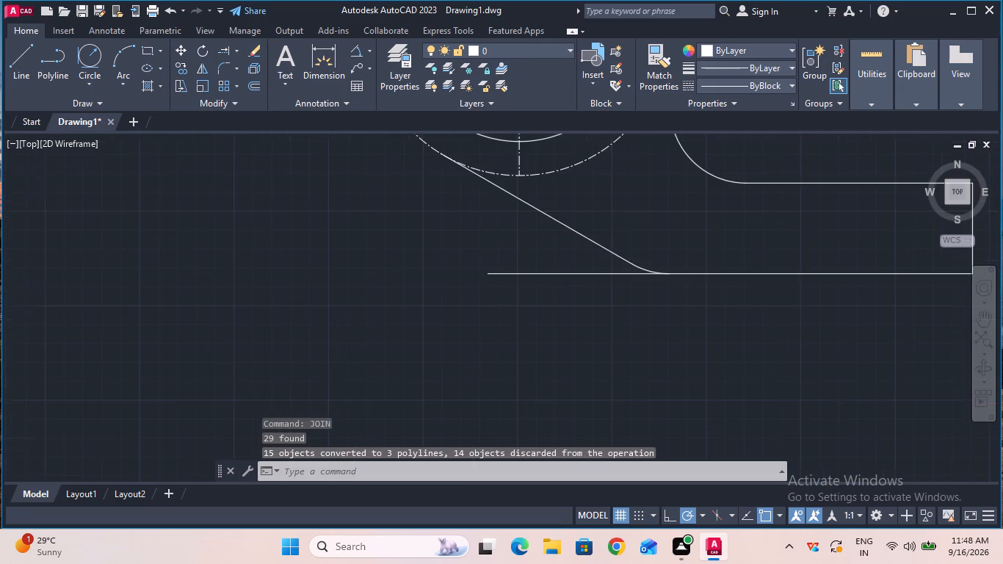
ctrl+scroll(858, 344, up, 1)
ctrl+scroll(858, 344, down, 2)
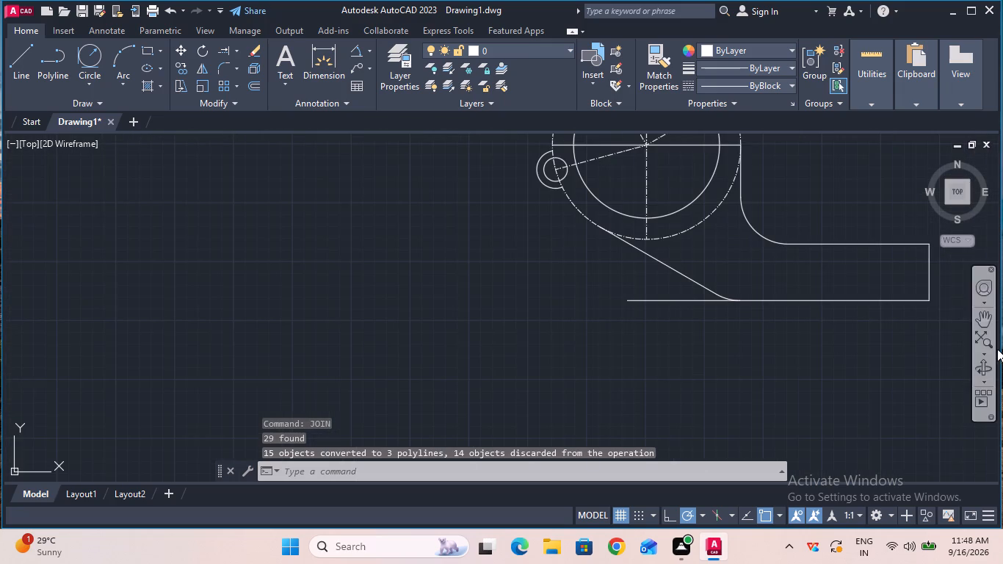
click(983, 324)
drag(924, 309, 877, 324)
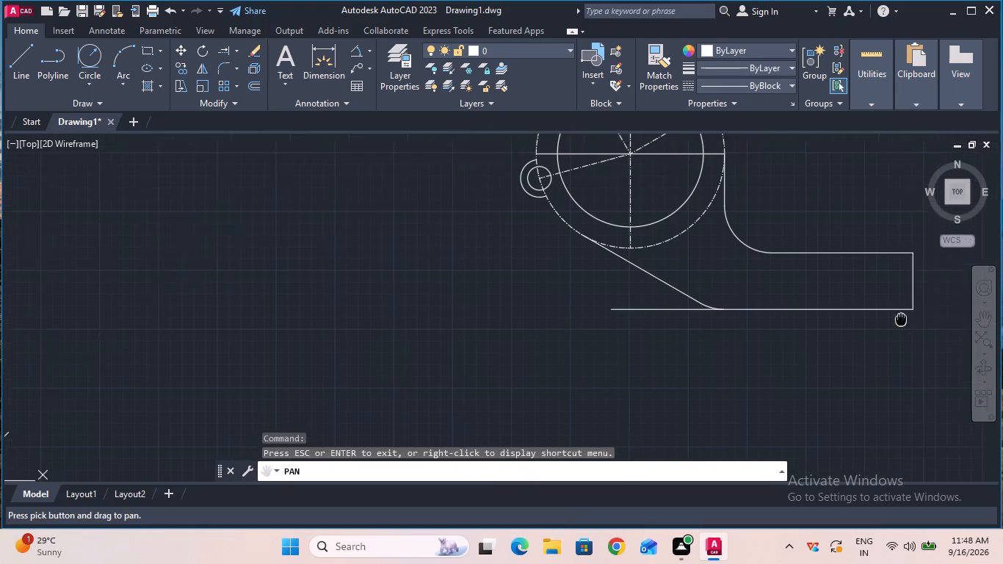
drag(877, 324, 759, 349)
ctrl+scroll(728, 293, up, 3)
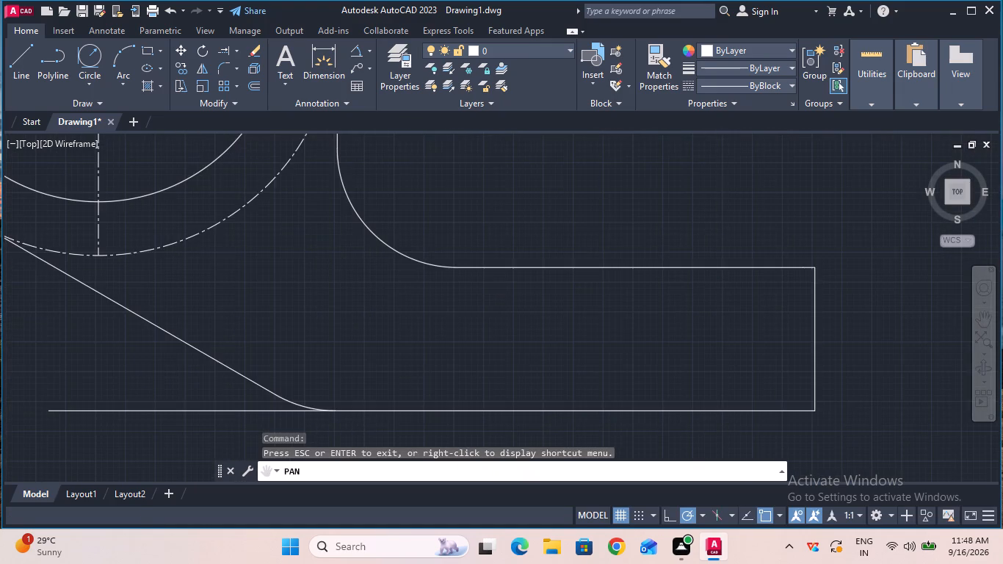
ctrl+scroll(728, 293, down, 1)
key(Escape)
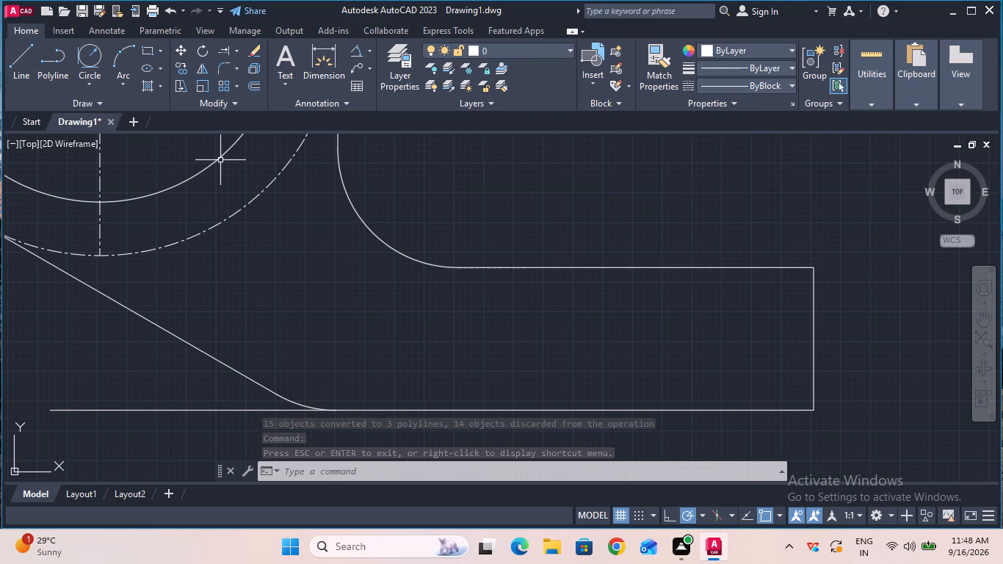
click(225, 71)
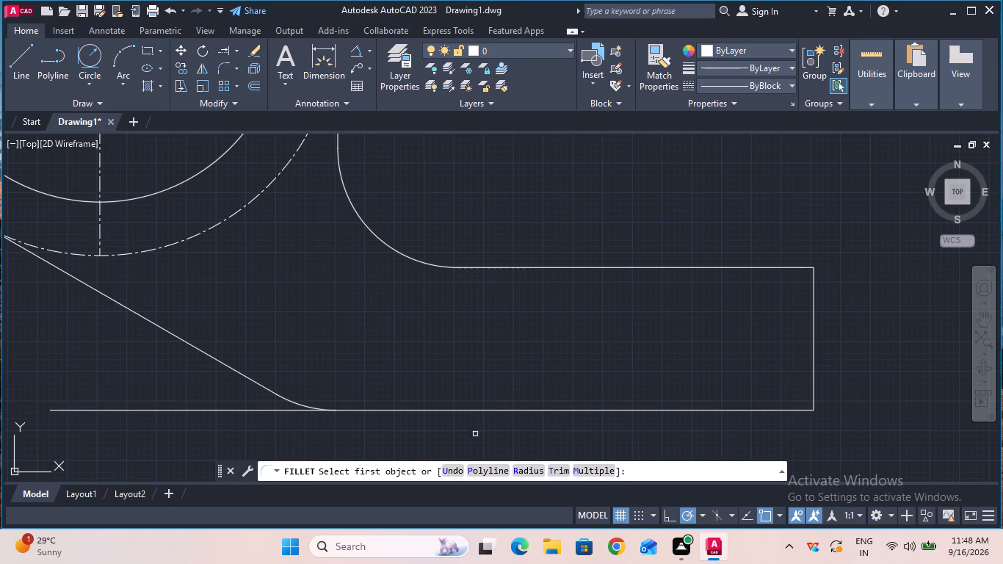
click(537, 471)
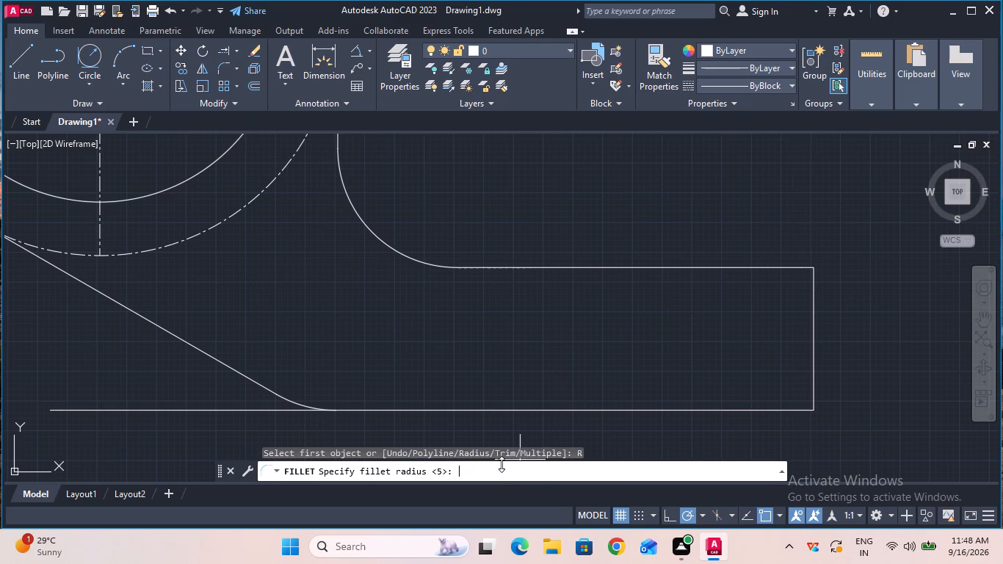
key(5)
key(Return)
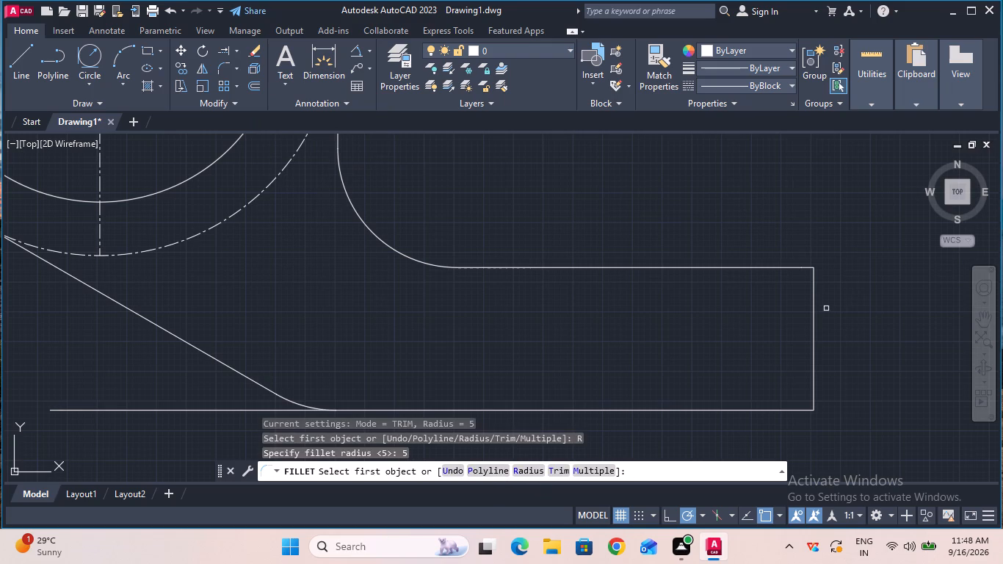
click(782, 267)
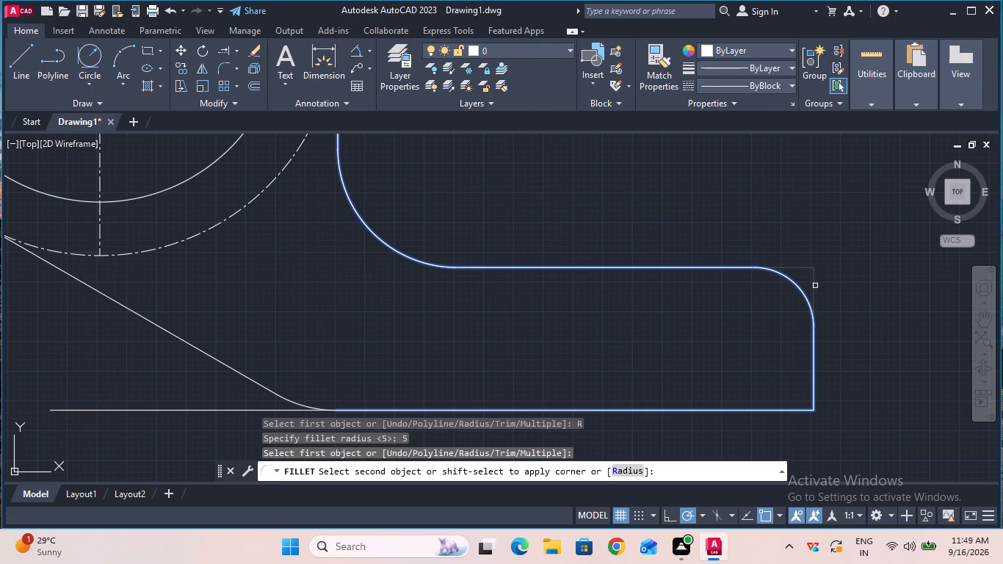
click(815, 286)
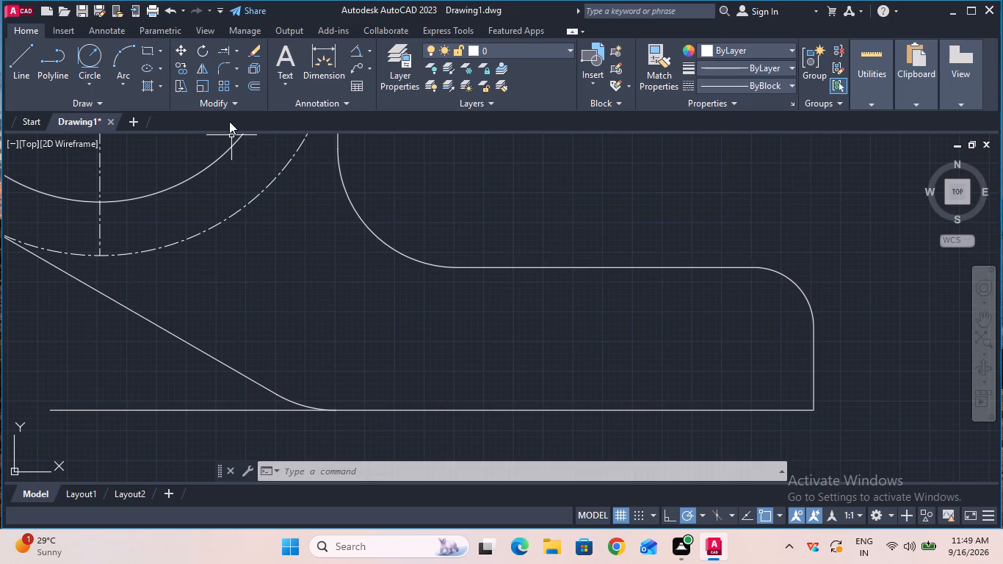
Fillet the lower corner at the arm's free end with the same radius of 5.
click(222, 70)
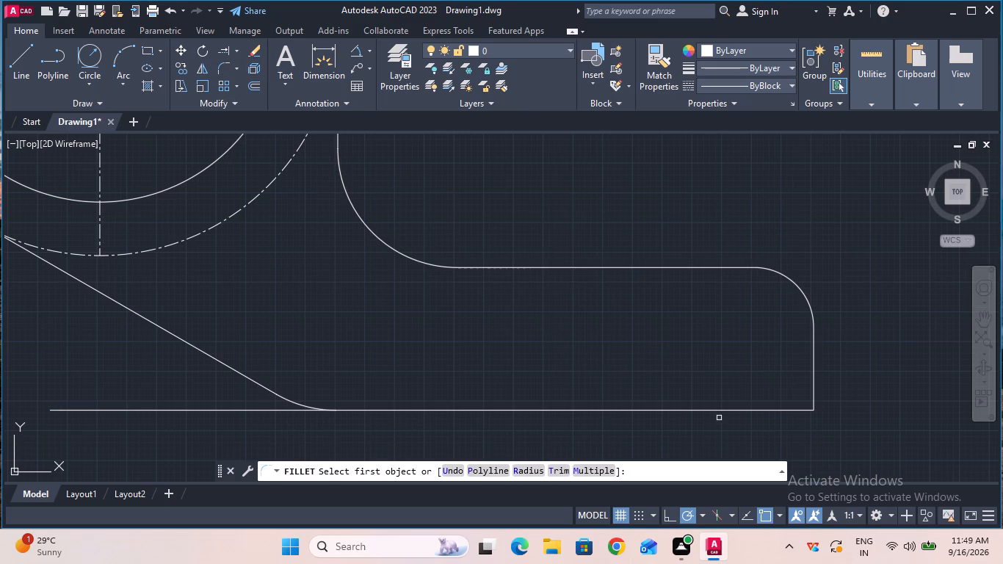
click(717, 411)
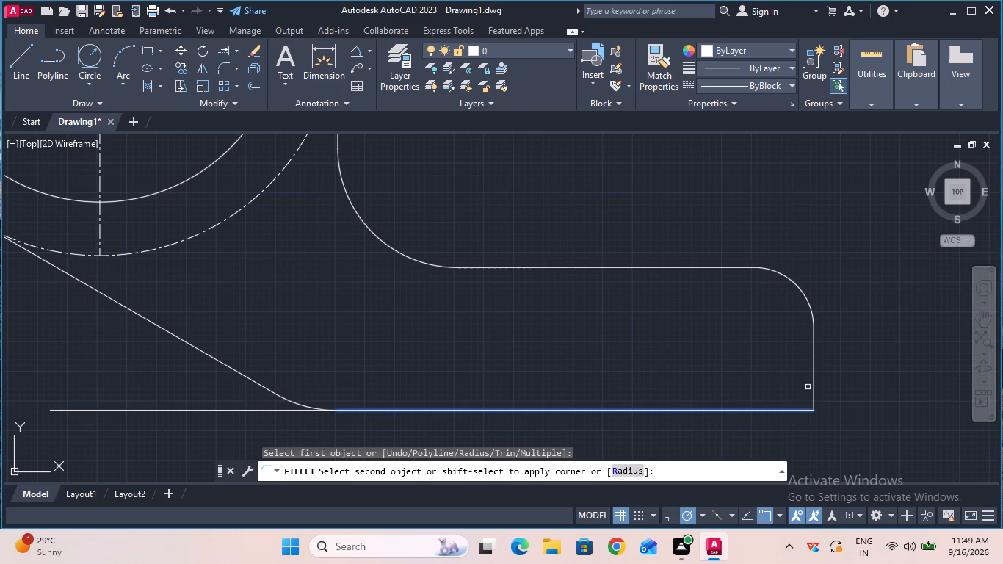
click(815, 387)
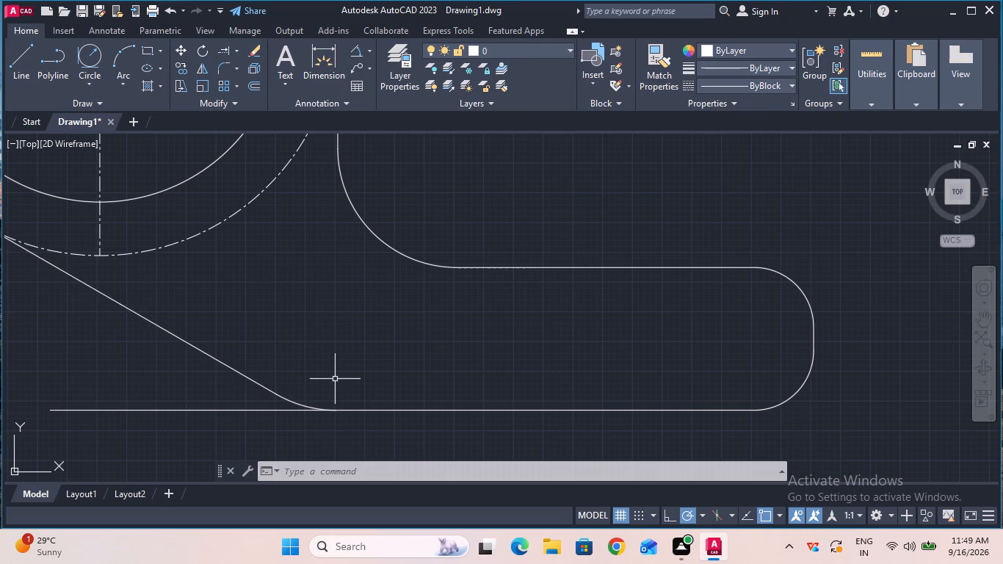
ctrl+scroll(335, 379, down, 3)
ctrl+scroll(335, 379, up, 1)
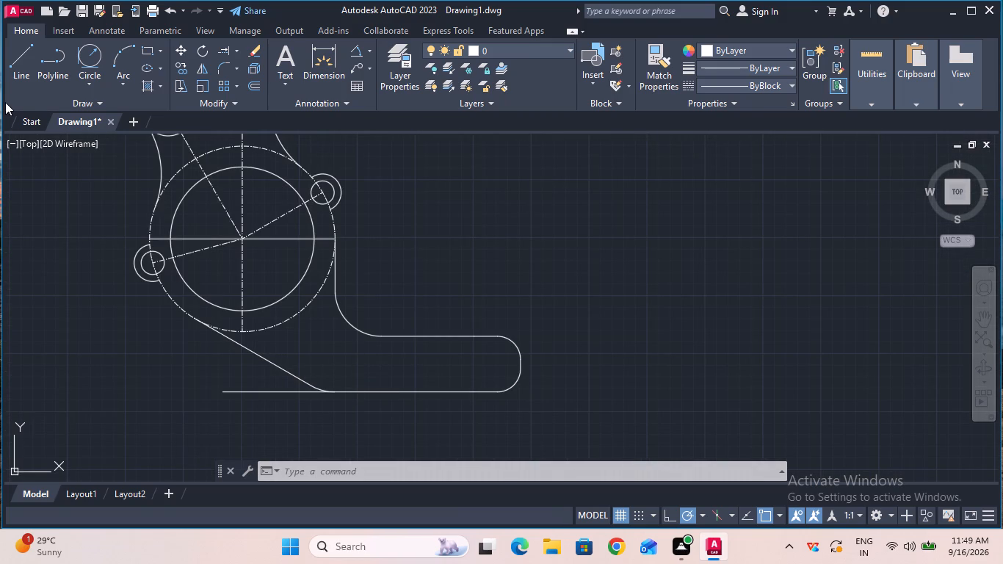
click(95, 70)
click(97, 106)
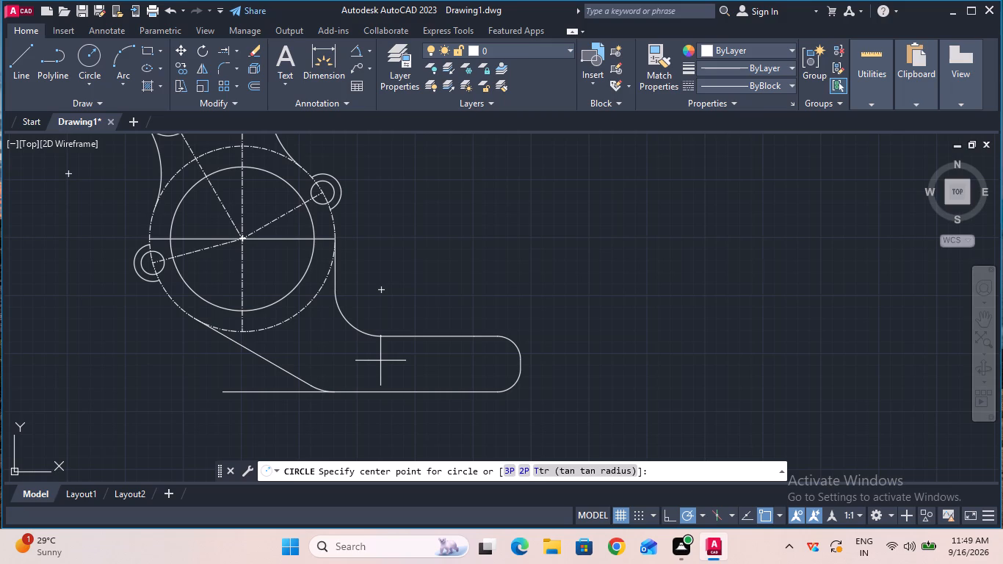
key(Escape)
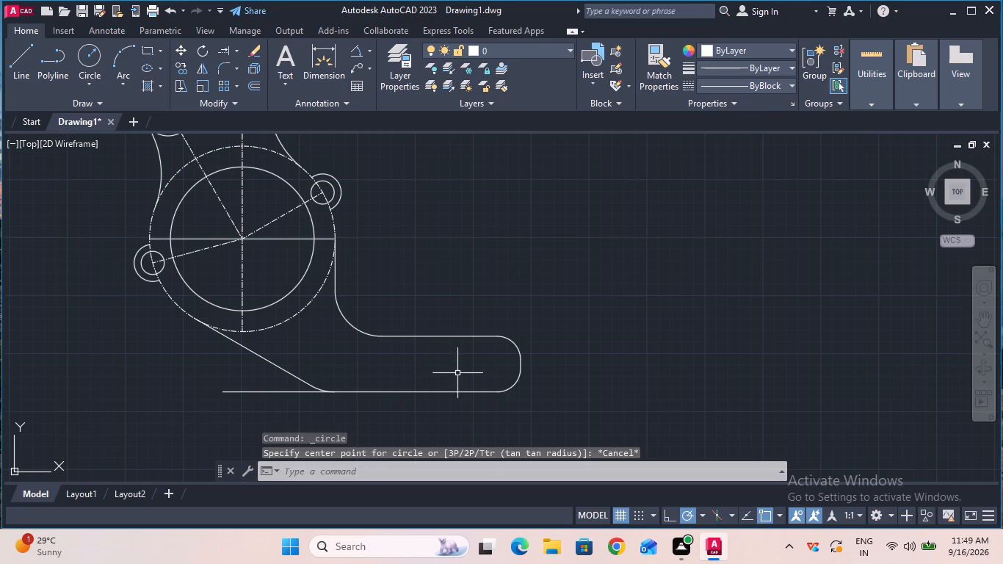
Add a centerline midway between the arm's lower and upper horizontal edges.
text(cl)
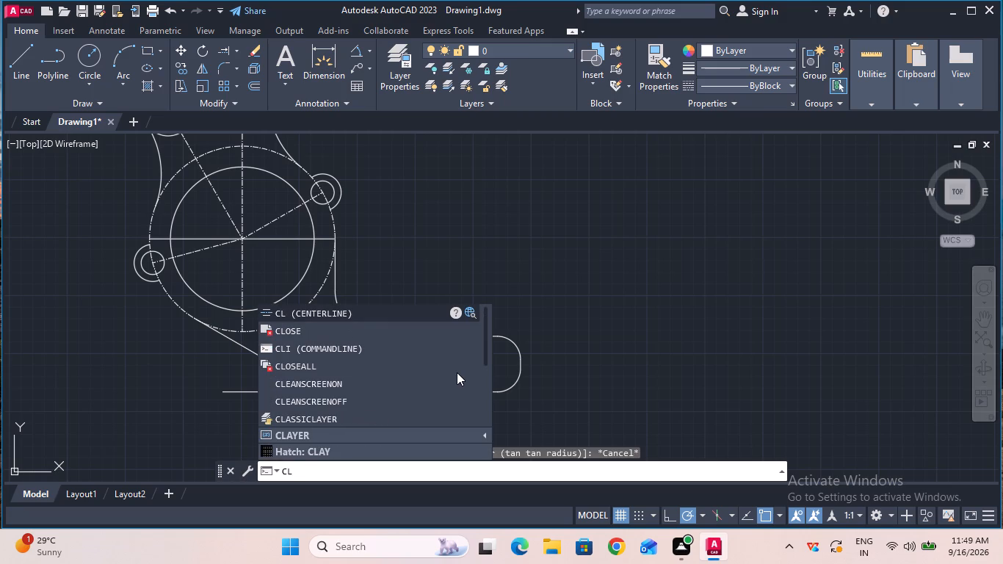
click(405, 310)
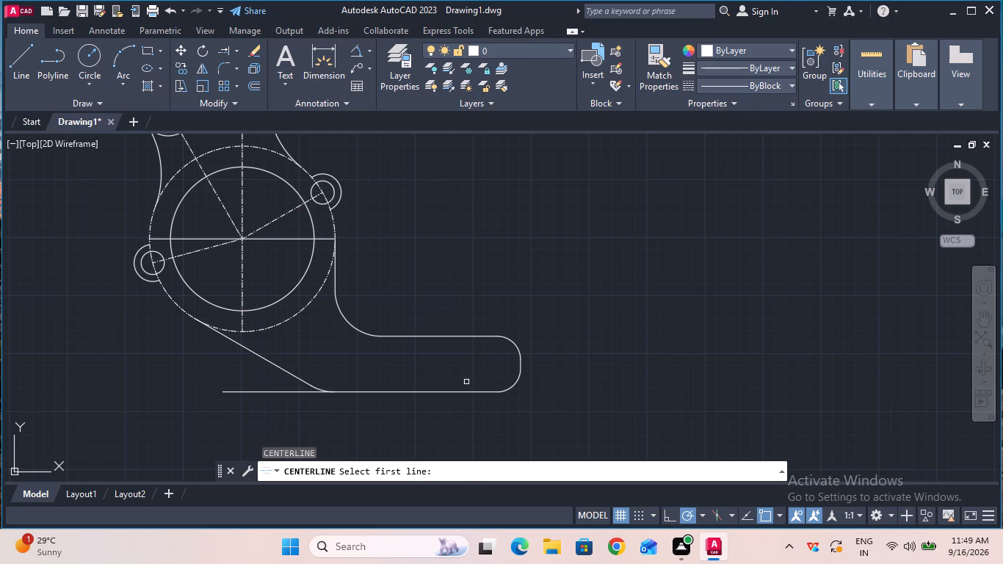
click(461, 390)
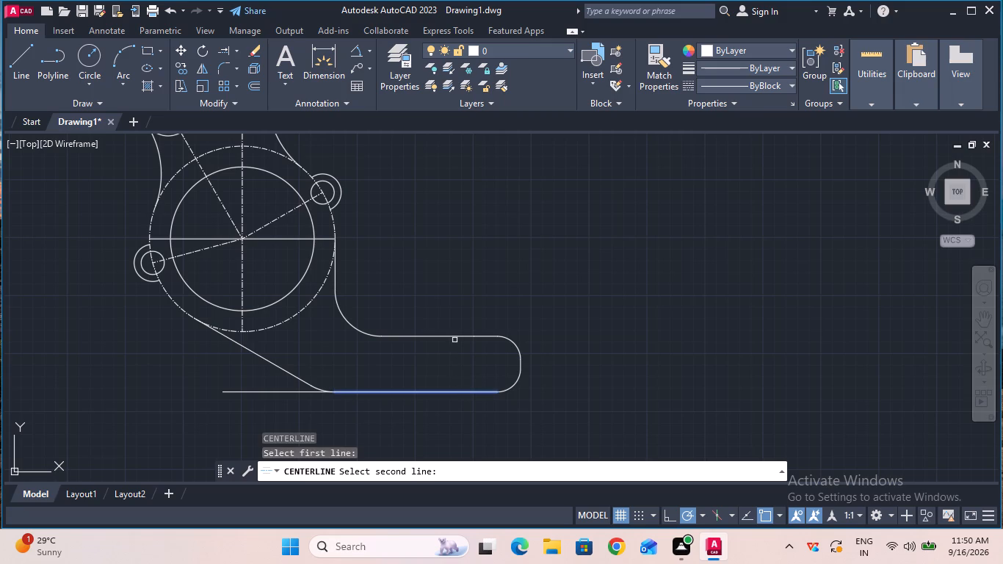
click(453, 337)
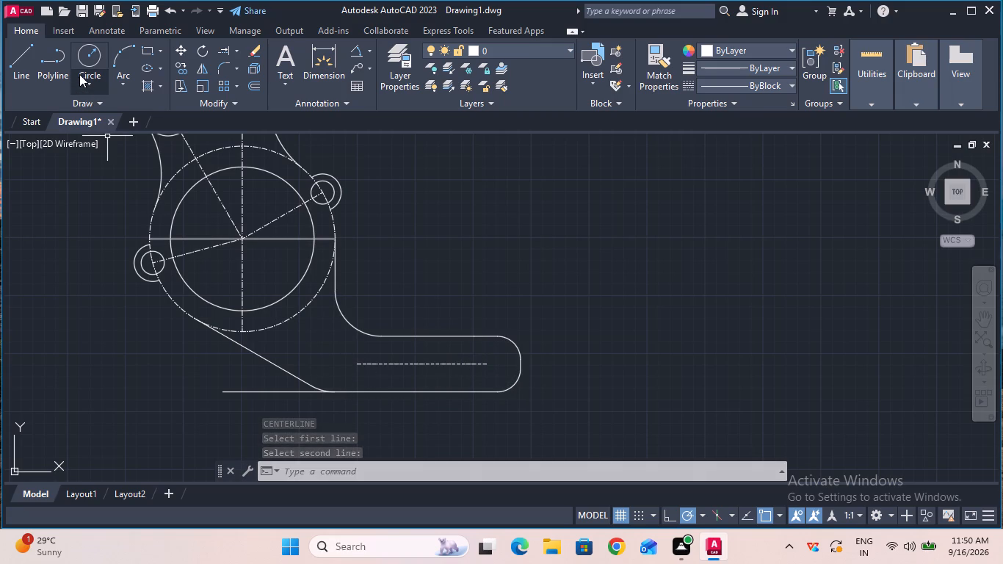
Draw a vertical CENTER-linetype line across the arm, from the large fillet's end on the upper edge to the lower edge.
click(86, 57)
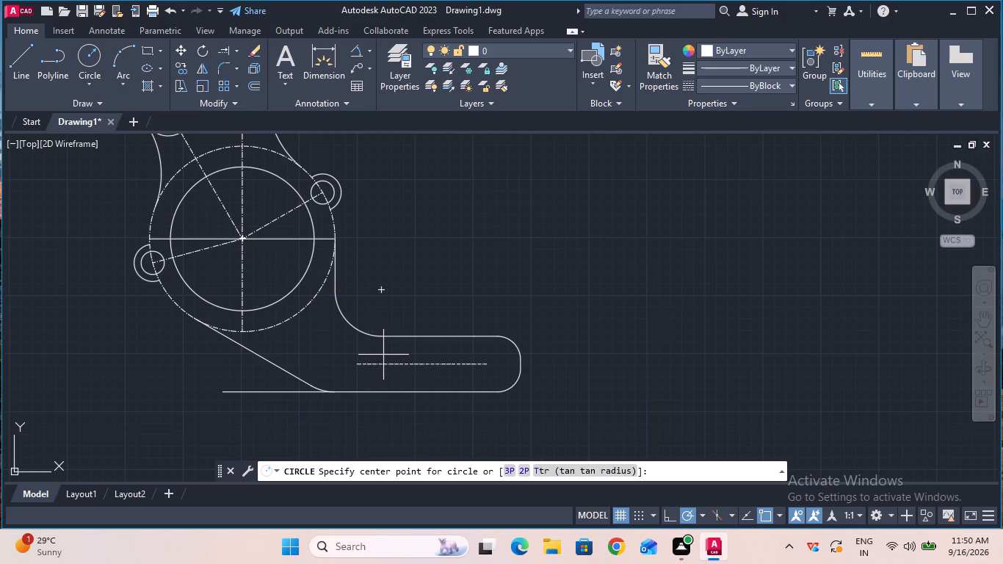
key(Escape)
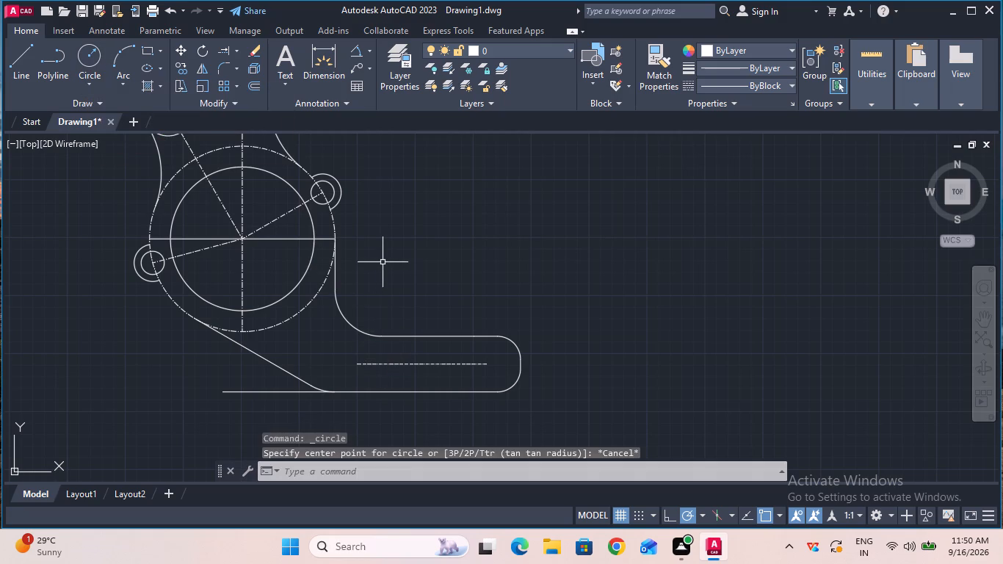
click(735, 90)
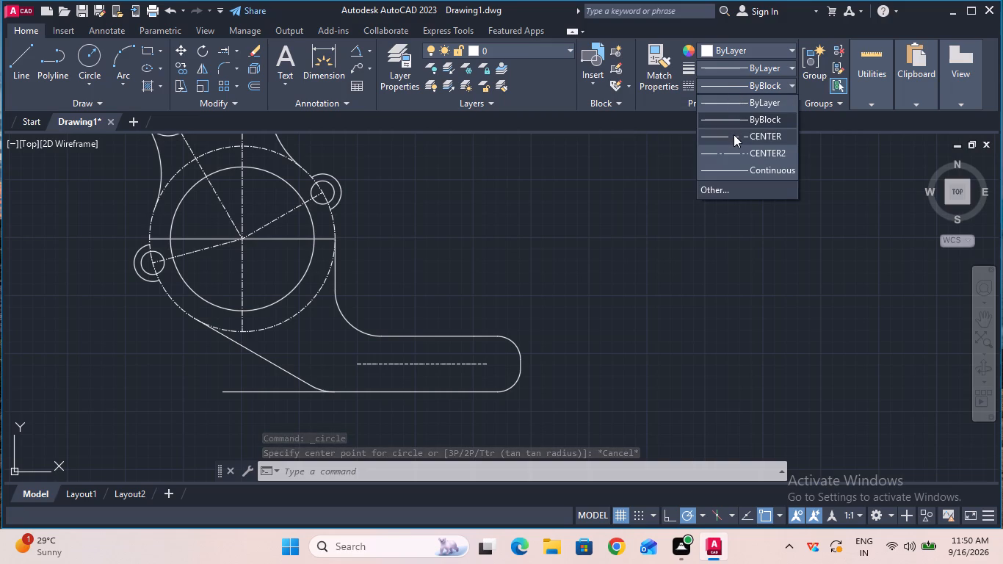
click(734, 134)
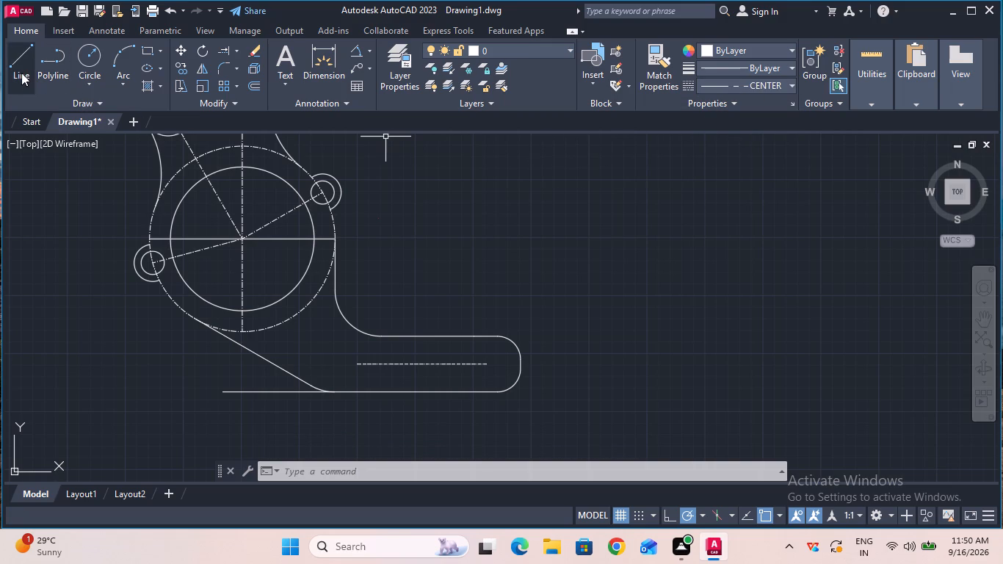
click(21, 72)
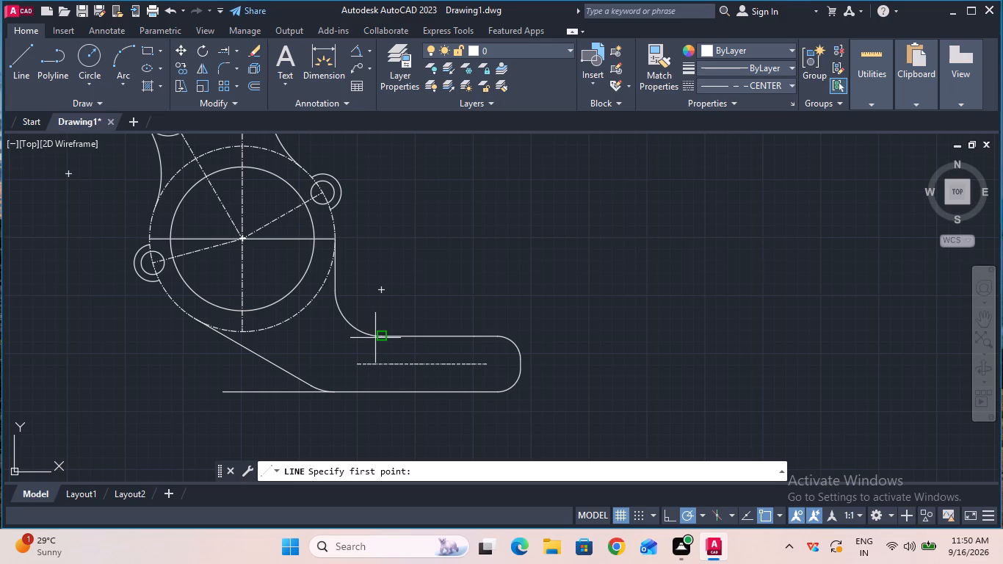
click(384, 338)
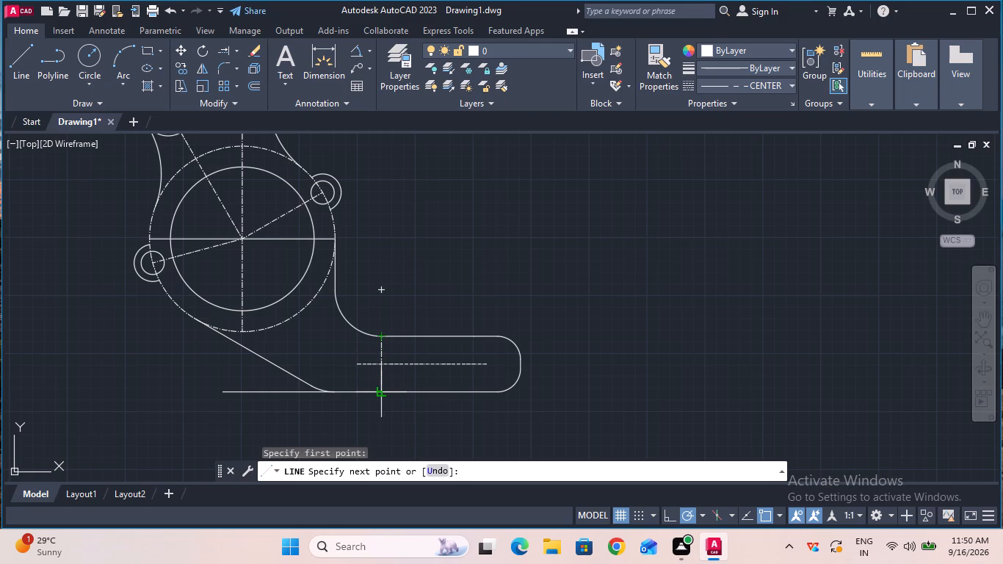
click(378, 393)
key(Escape)
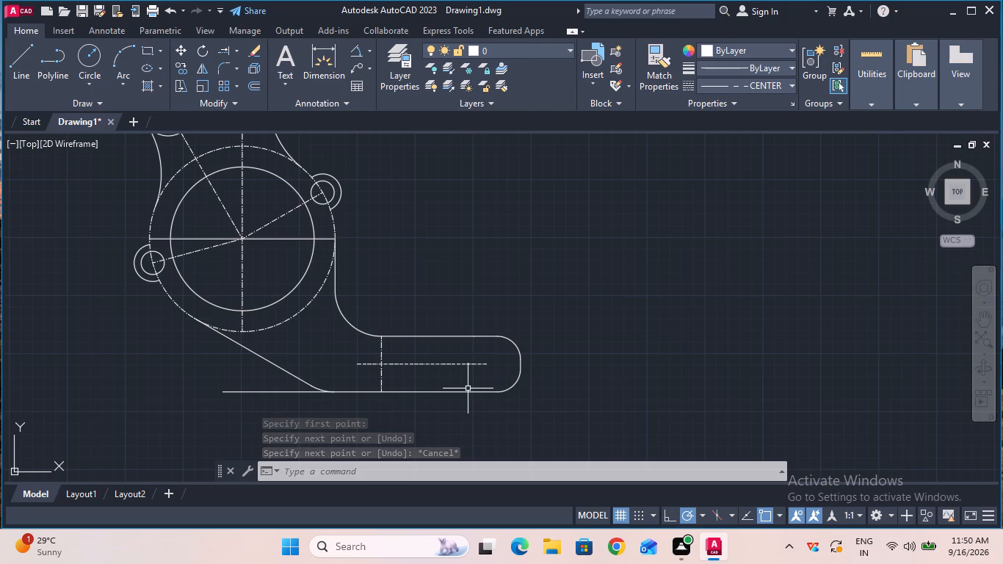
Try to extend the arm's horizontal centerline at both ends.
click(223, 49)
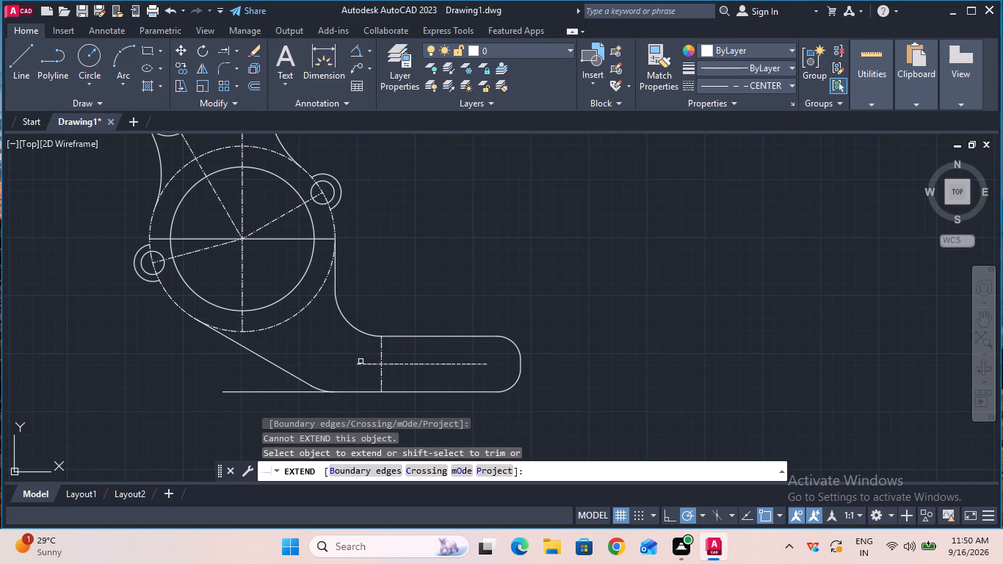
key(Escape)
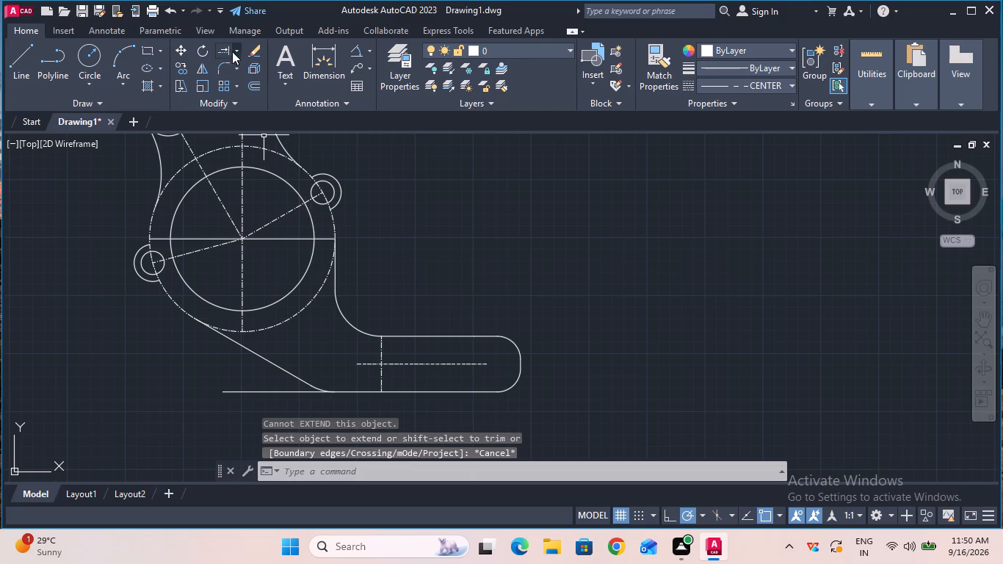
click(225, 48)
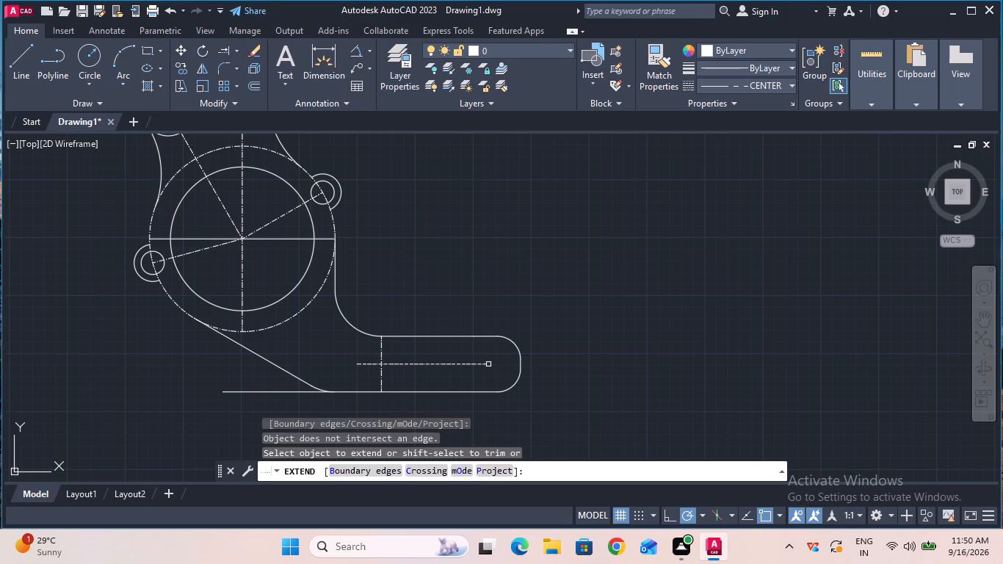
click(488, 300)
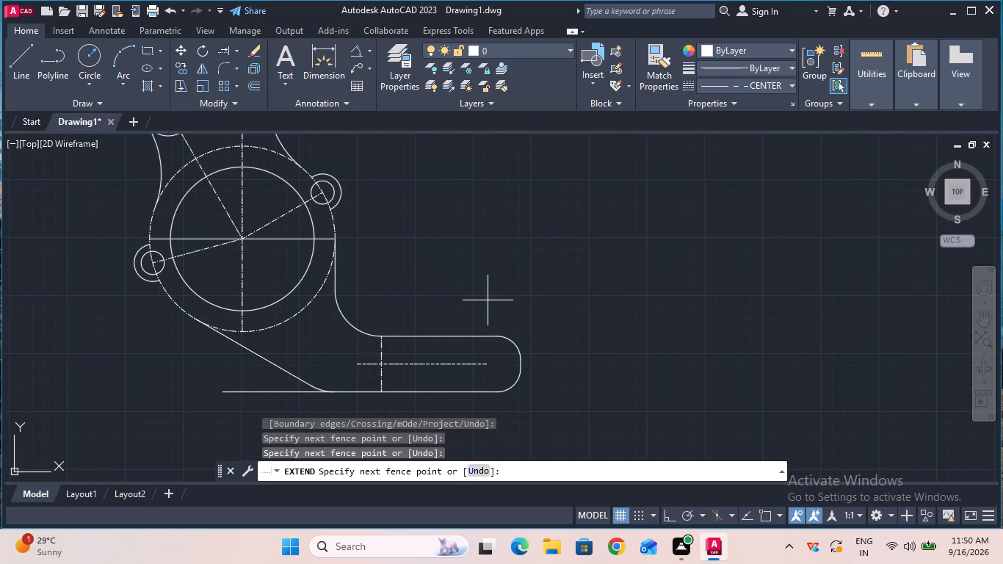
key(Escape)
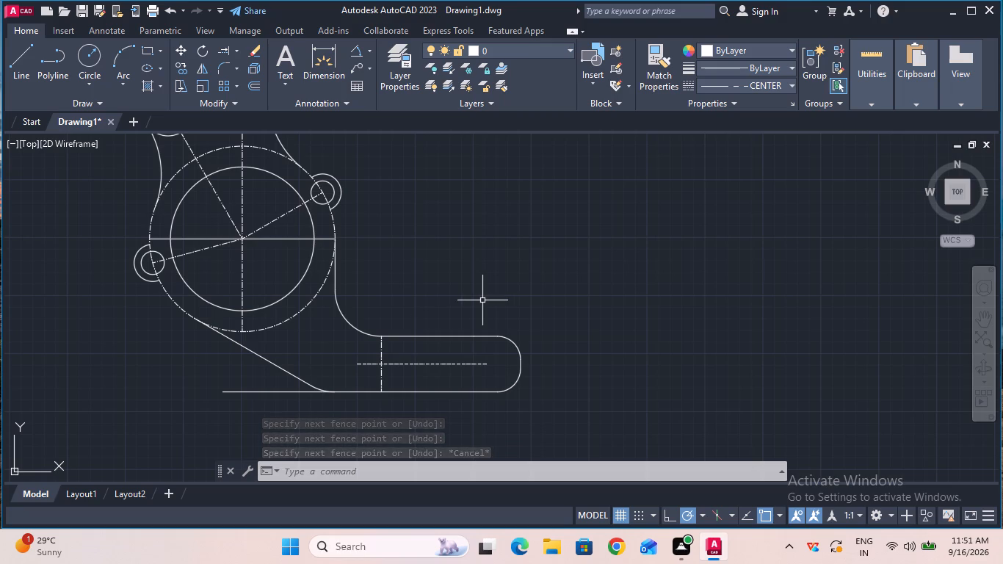
Draw a radius 3 circle with the ByBlock linetype, centred where the arm's vertical and horizontal centerlines cross.
click(94, 64)
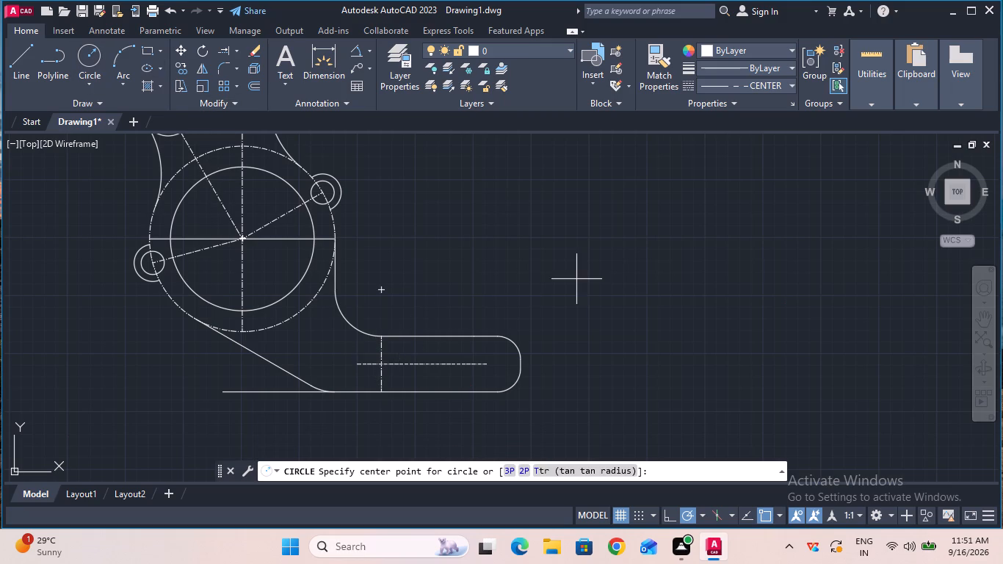
click(739, 88)
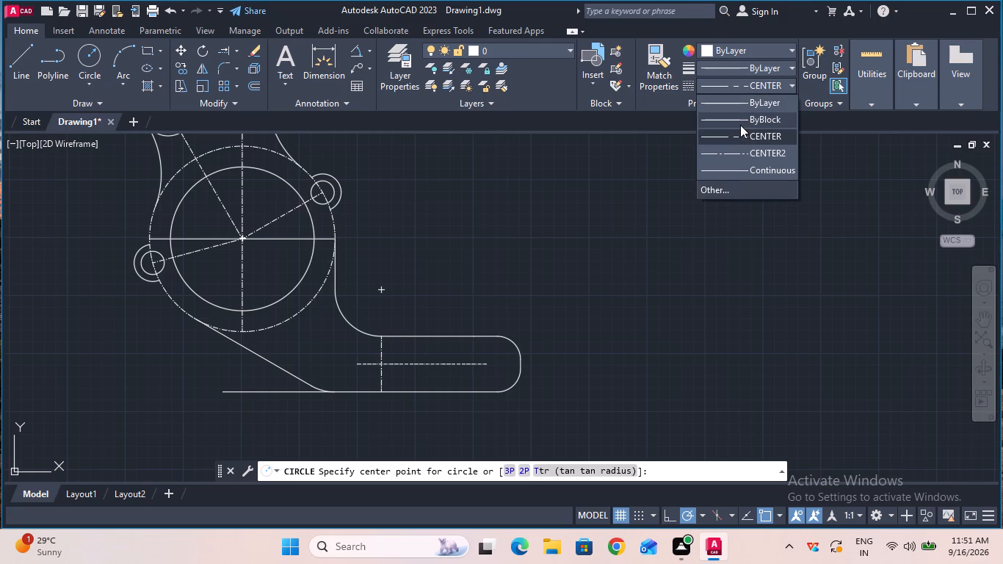
click(739, 123)
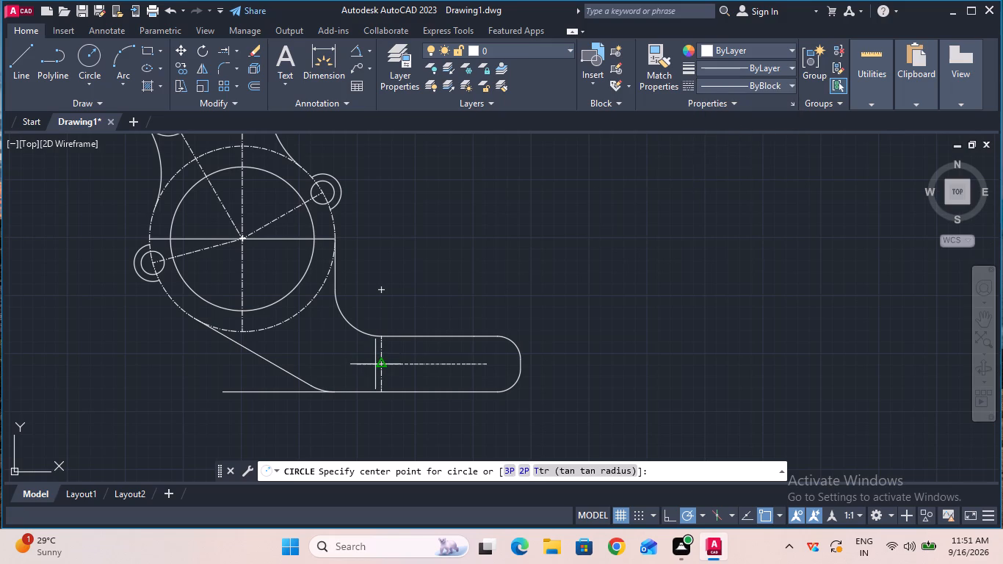
click(385, 365)
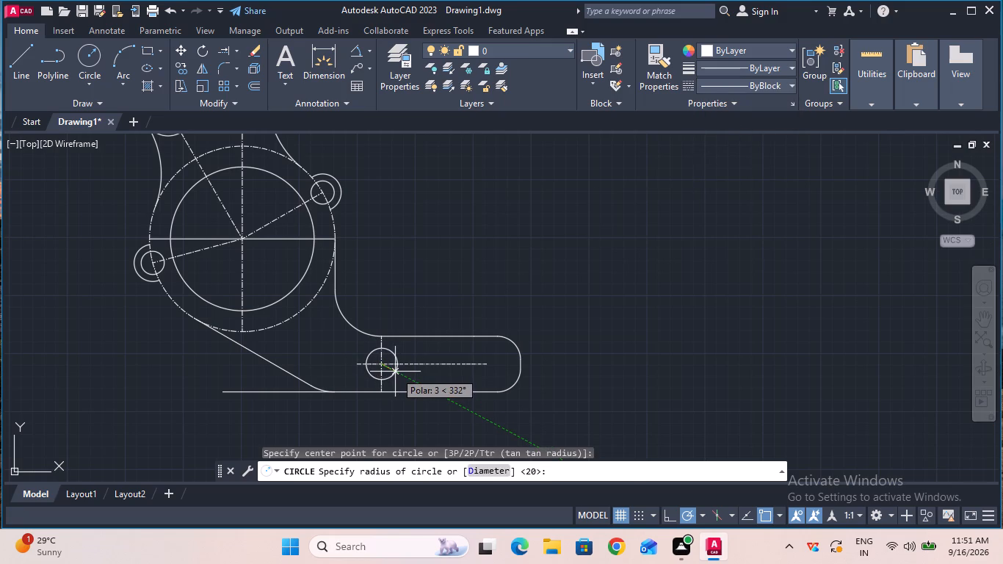
key(3)
key(Return)
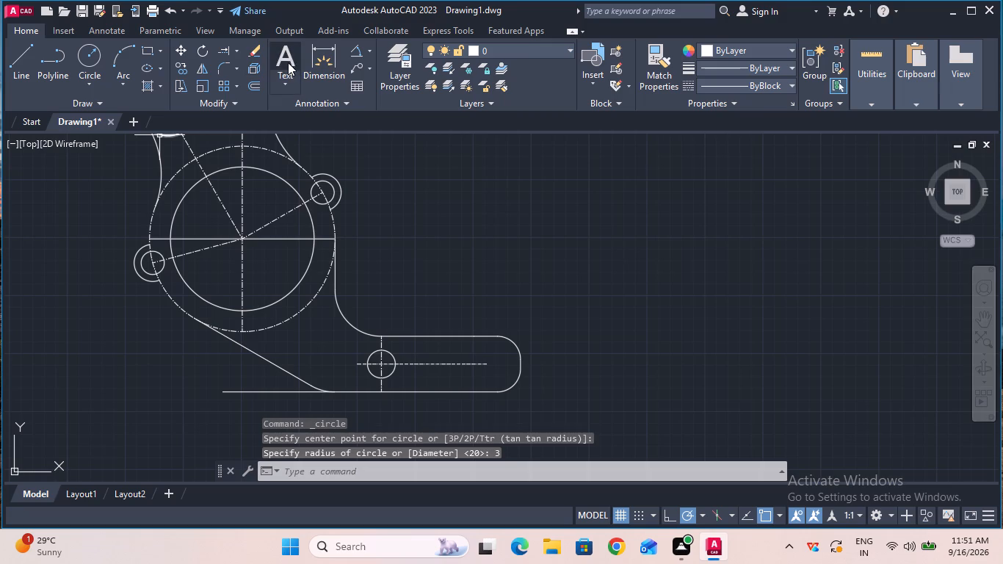
Copy the radius 3 circle from its centre 12 units along the horizontal centerline toward the arm's free end.
click(179, 62)
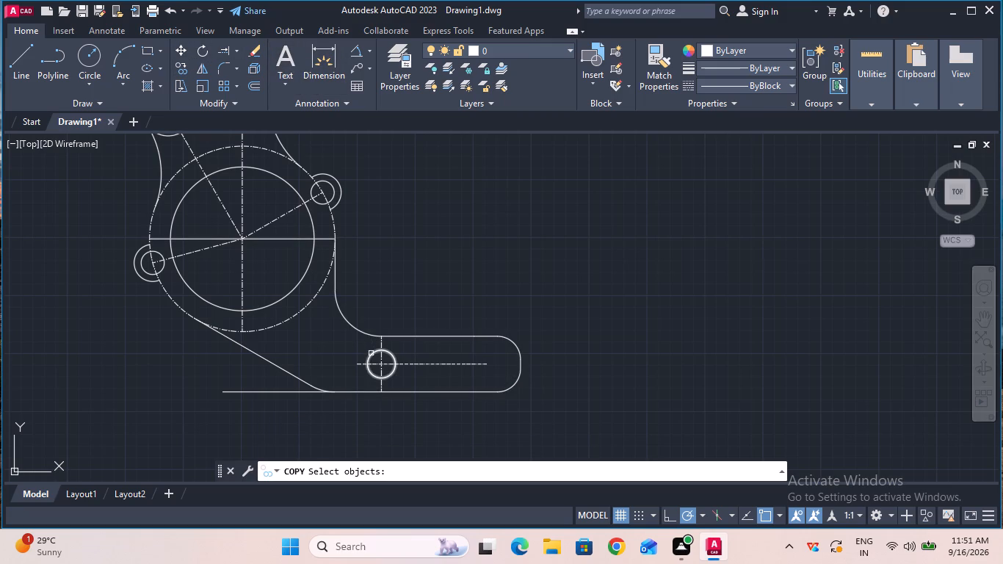
click(371, 353)
key(Return)
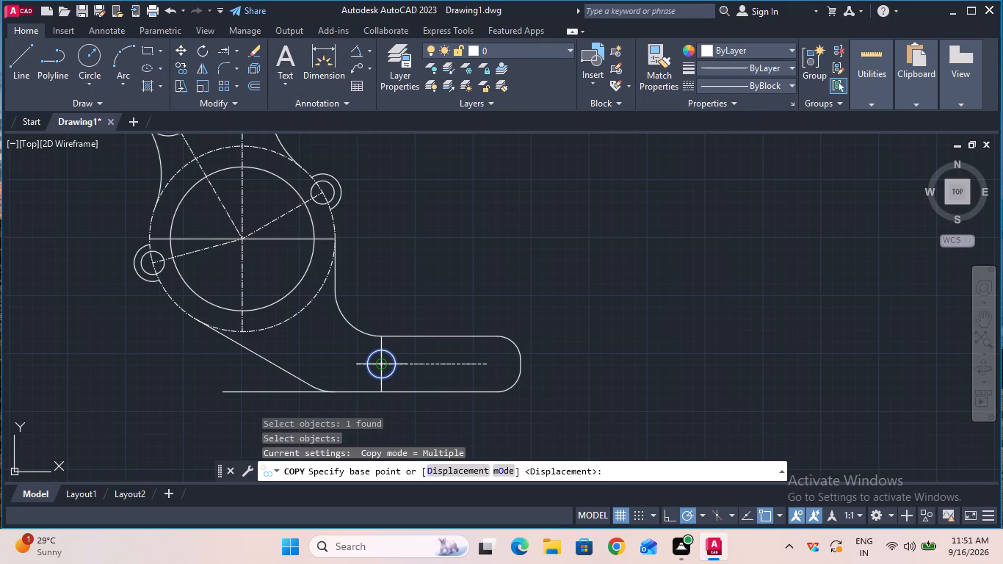
click(379, 366)
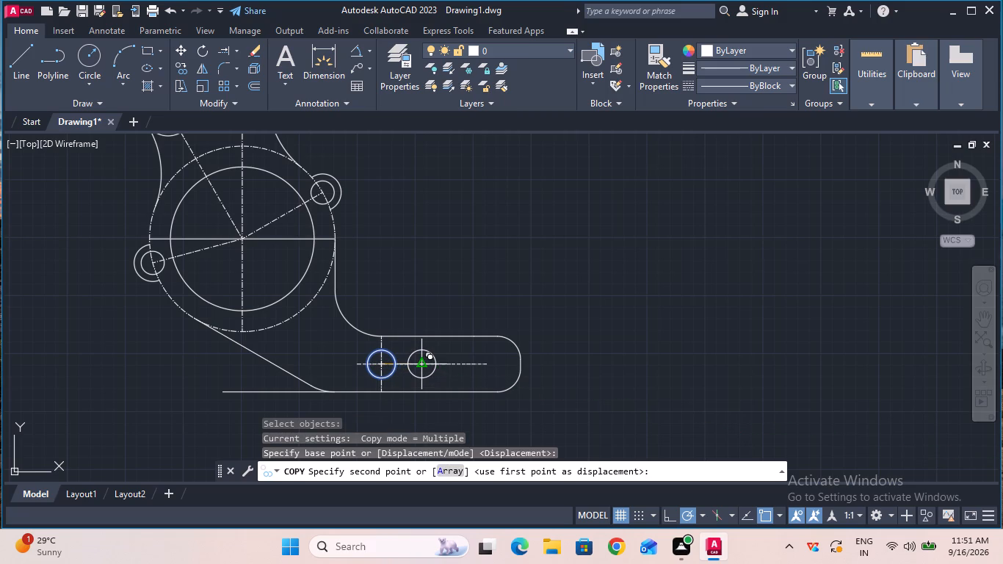
text(123)
key(BackSpace)
key(Return)
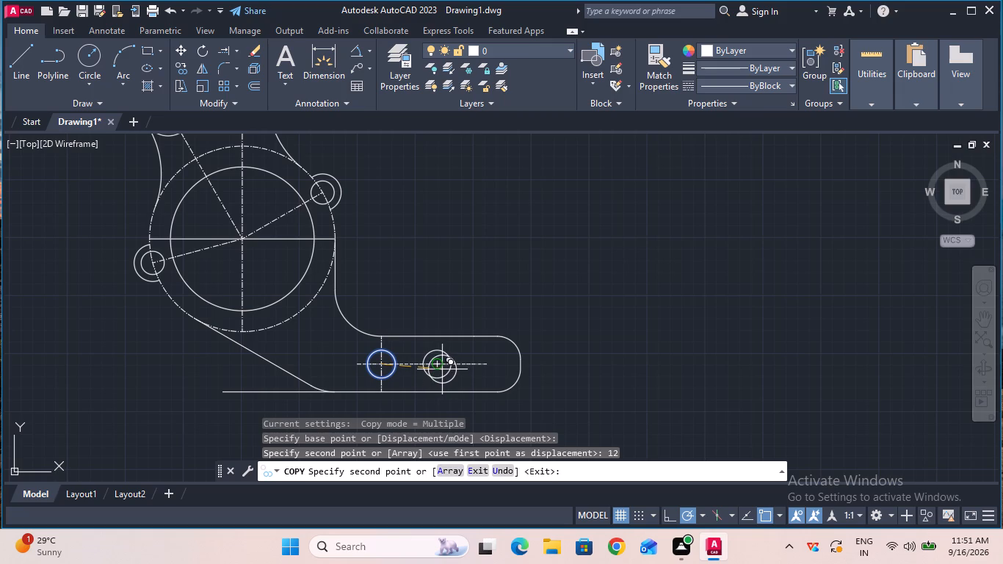
key(Escape)
click(463, 361)
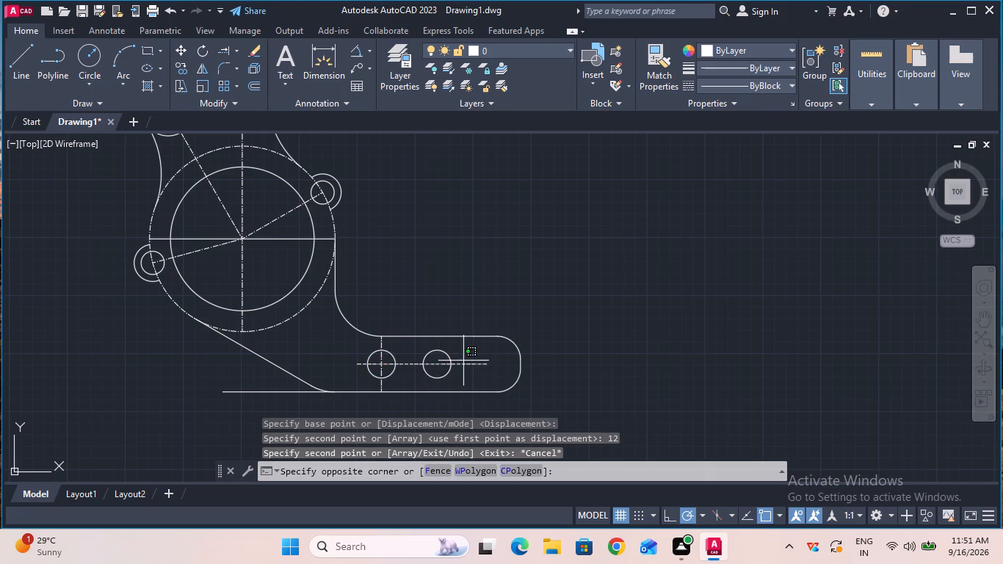
key(Escape)
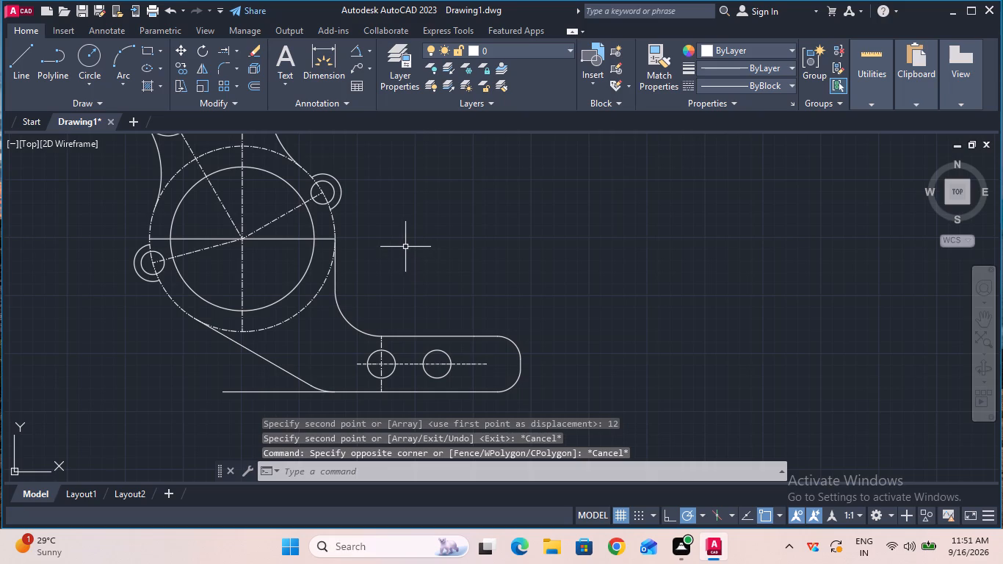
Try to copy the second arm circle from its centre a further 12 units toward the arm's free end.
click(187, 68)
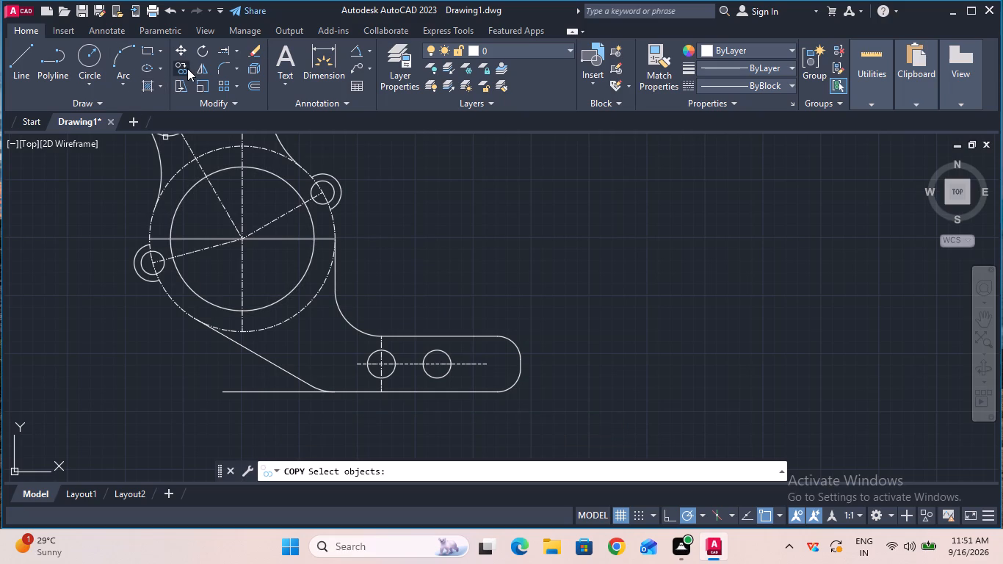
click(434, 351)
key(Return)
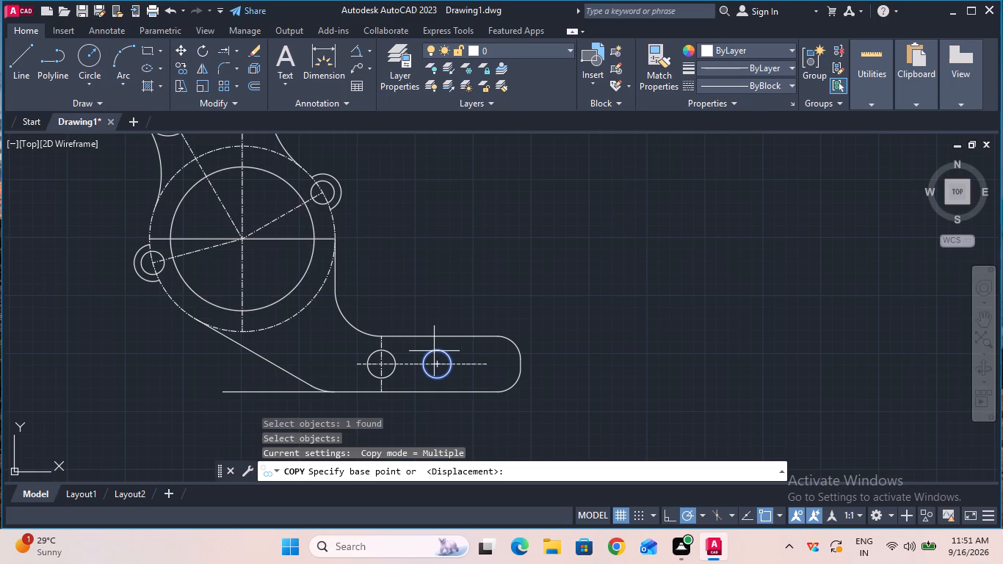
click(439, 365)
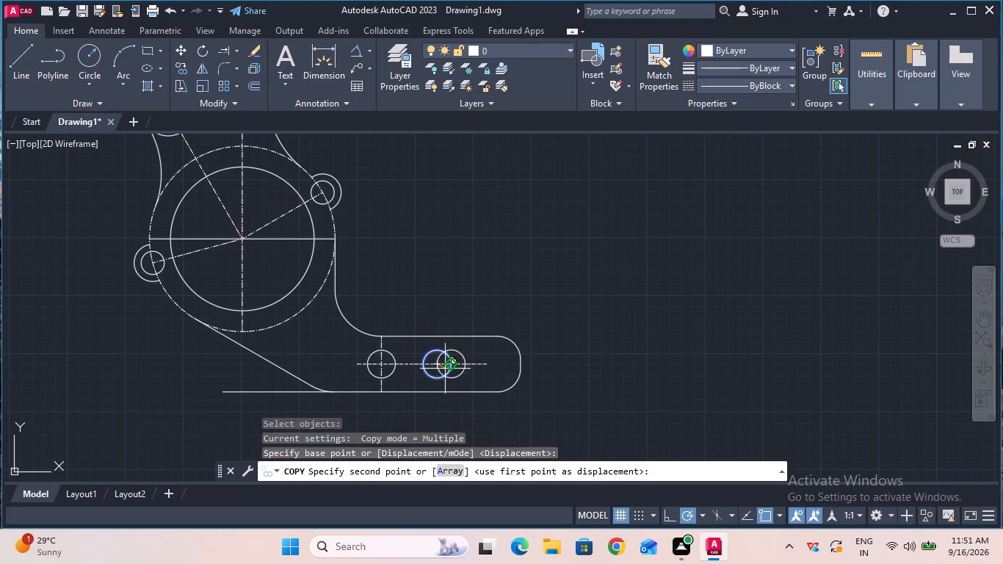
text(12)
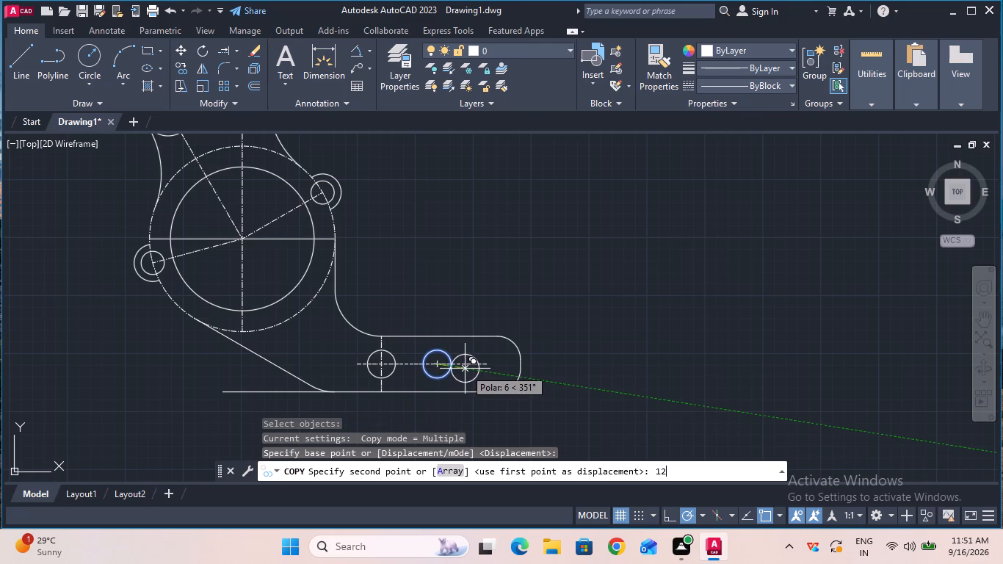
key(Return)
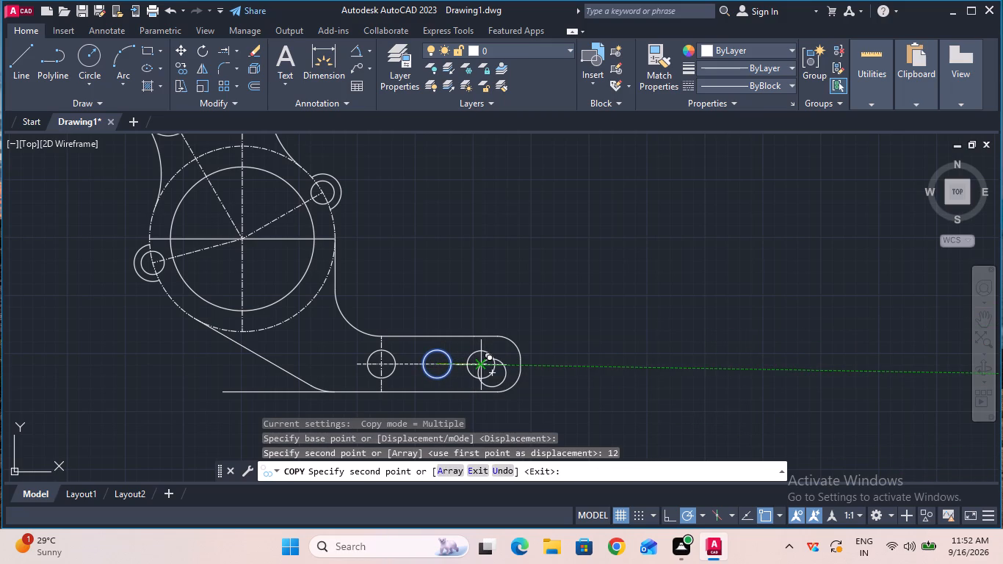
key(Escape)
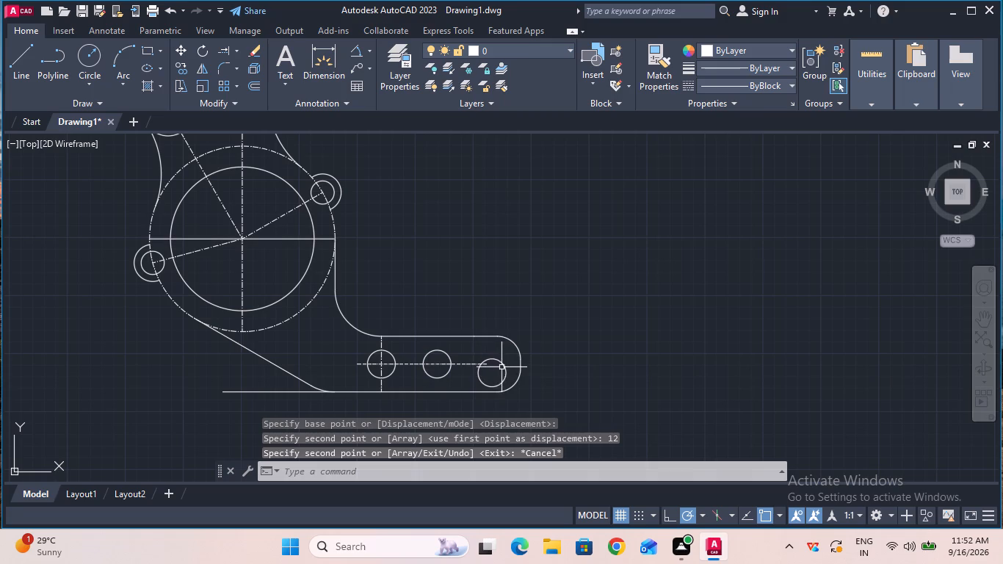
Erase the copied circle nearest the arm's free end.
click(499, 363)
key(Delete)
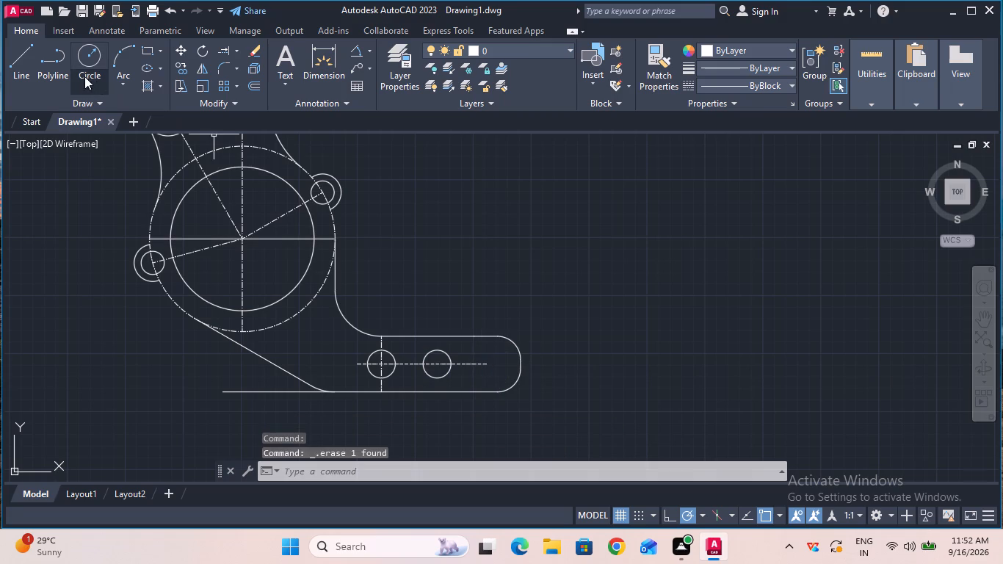
Set the current linetype to CENTER.
click(719, 87)
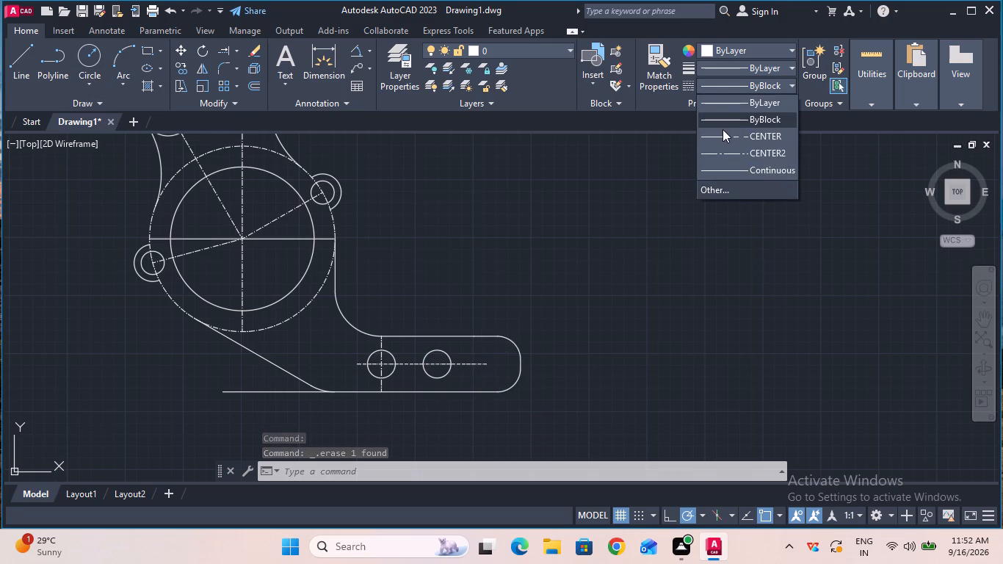
click(723, 140)
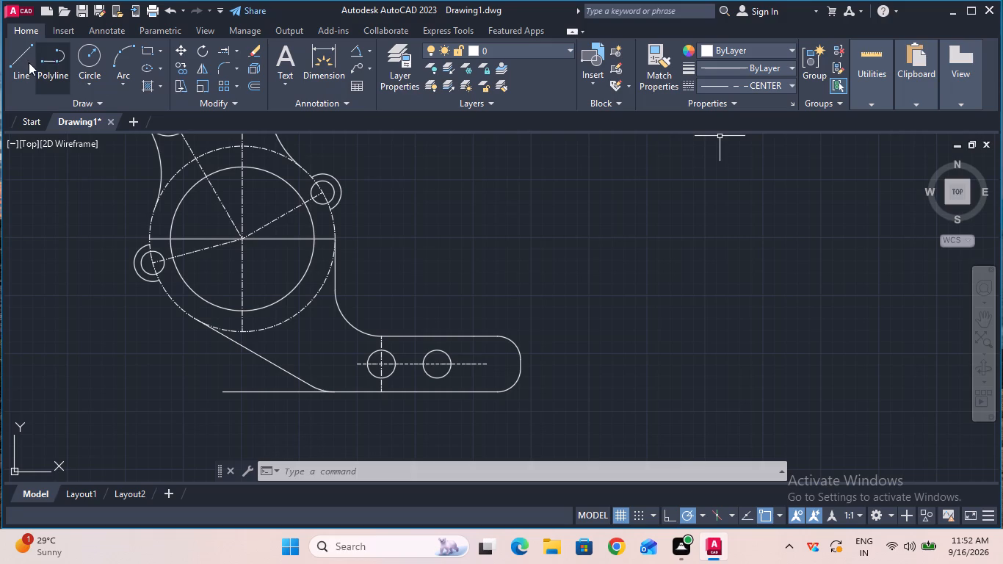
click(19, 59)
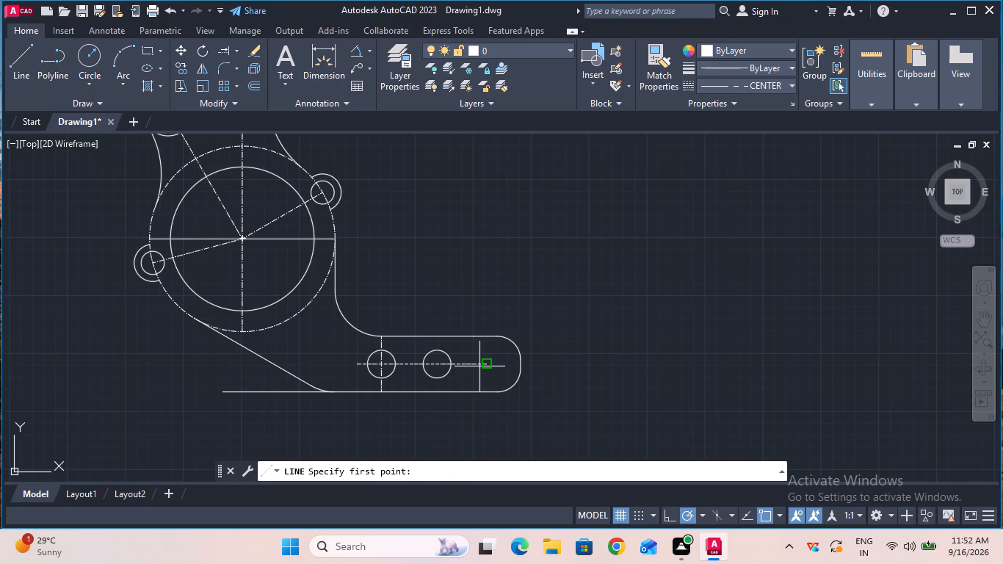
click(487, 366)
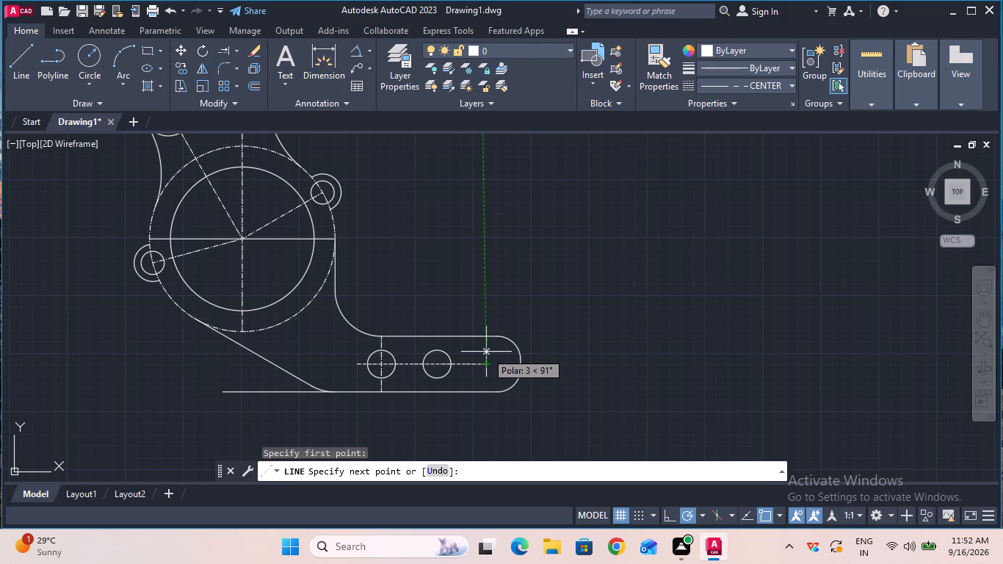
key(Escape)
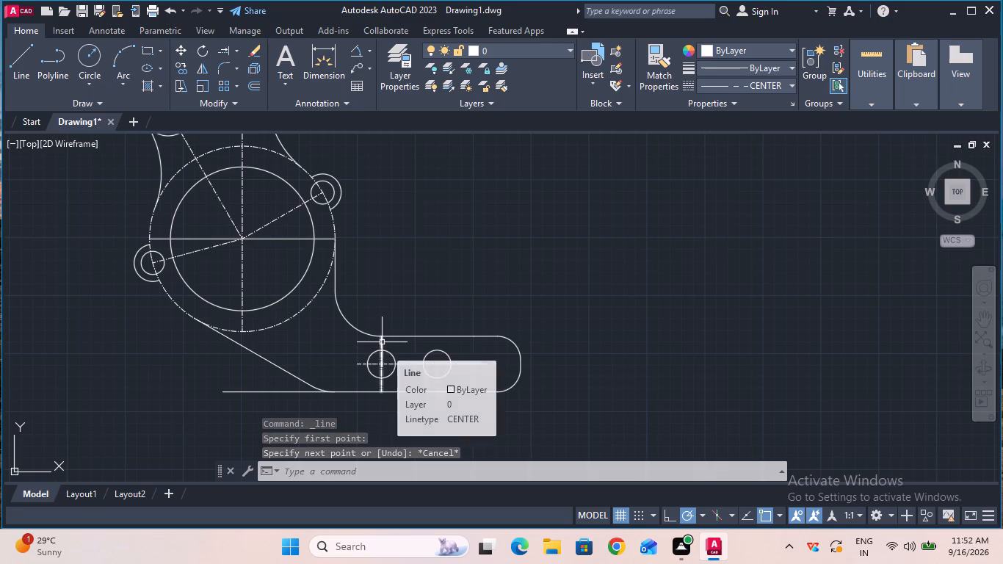
Check the geometry properties, including length and endpoints, of the vertical centerline through the arm's first hole.
click(382, 342)
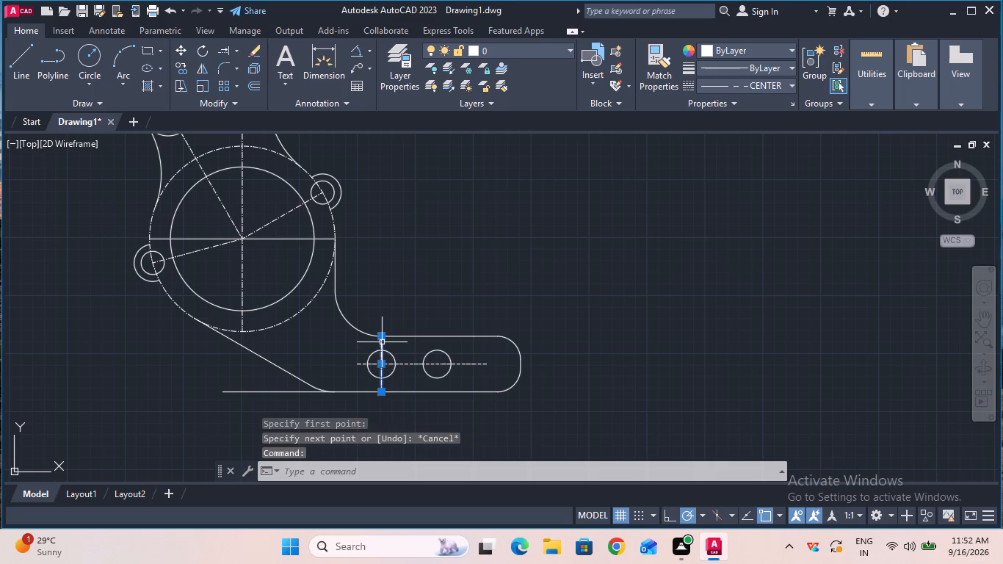
text(pr)
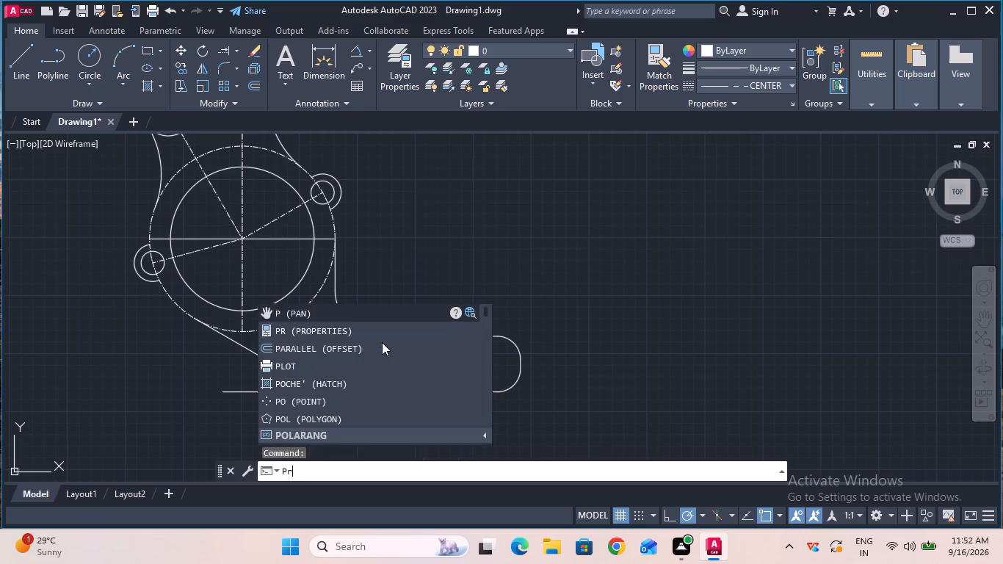
double_click(366, 330)
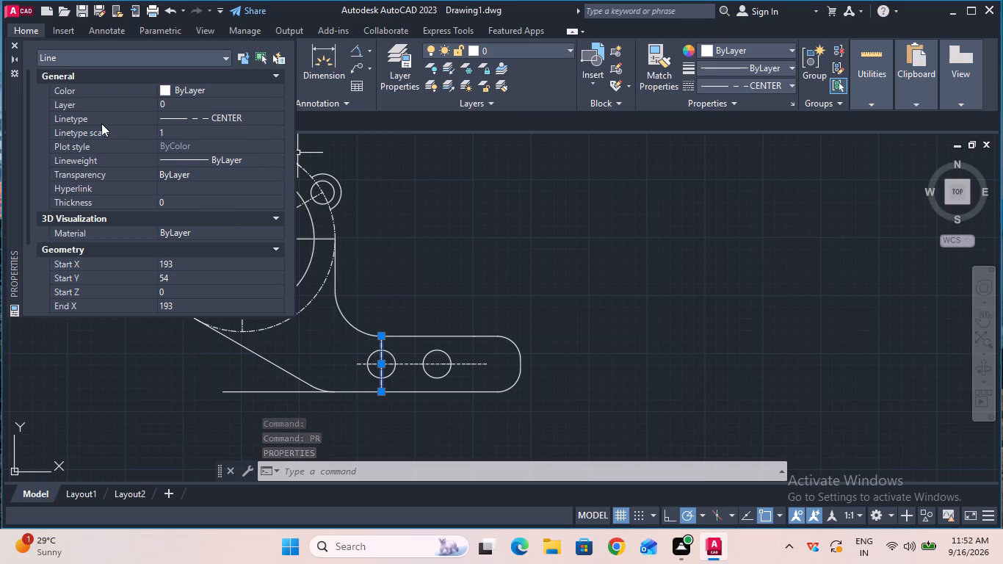
drag(26, 117, 30, 123)
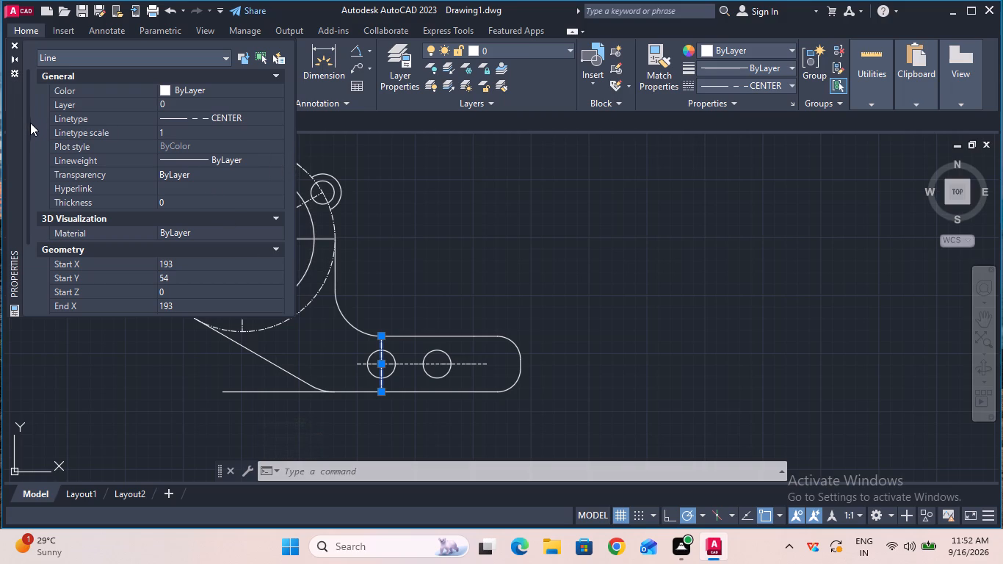
drag(30, 123, 32, 127)
drag(28, 127, 29, 139)
drag(29, 139, 29, 142)
drag(29, 143, 29, 156)
drag(29, 155, 29, 184)
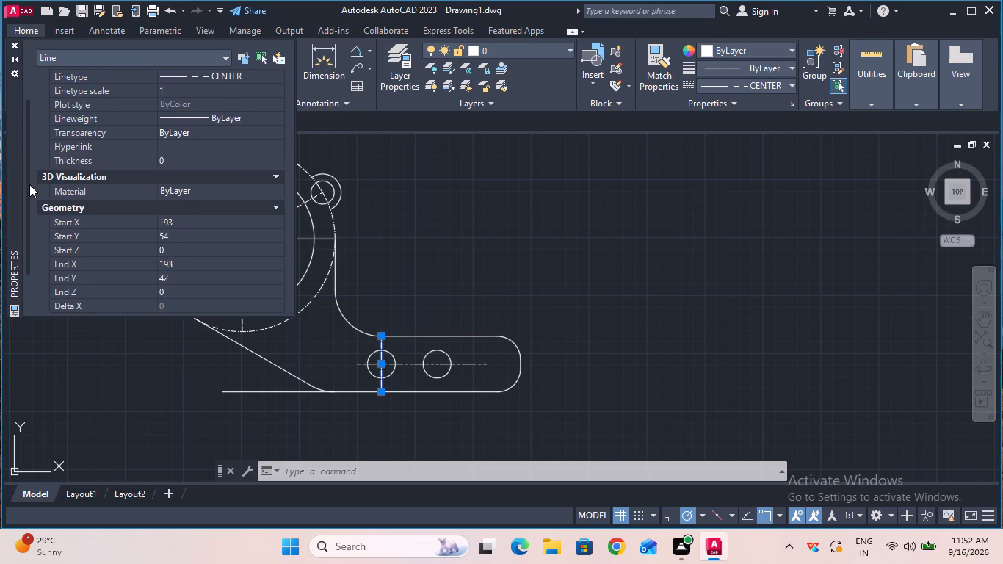
drag(29, 184, 32, 239)
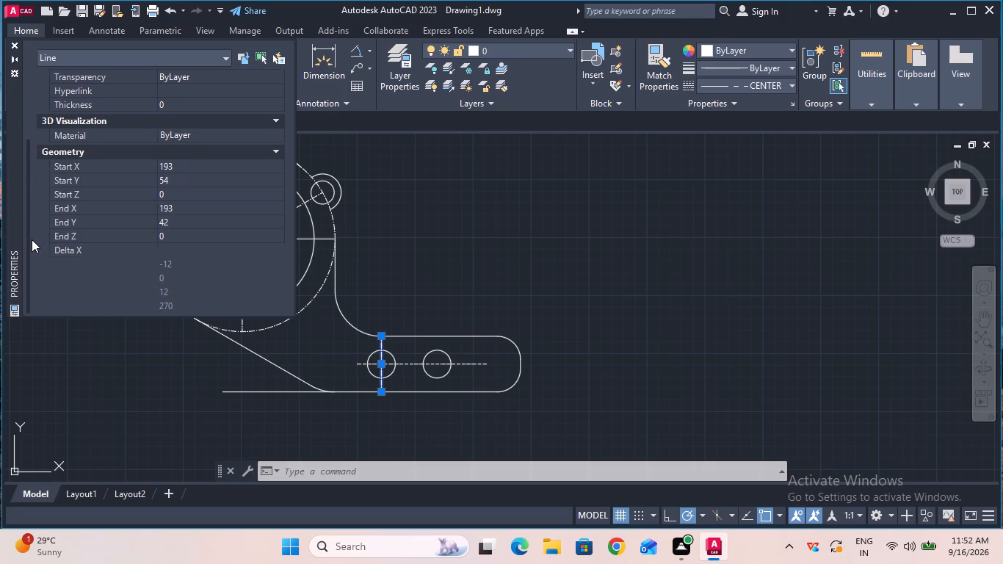
drag(32, 239, 32, 244)
drag(32, 244, 42, 135)
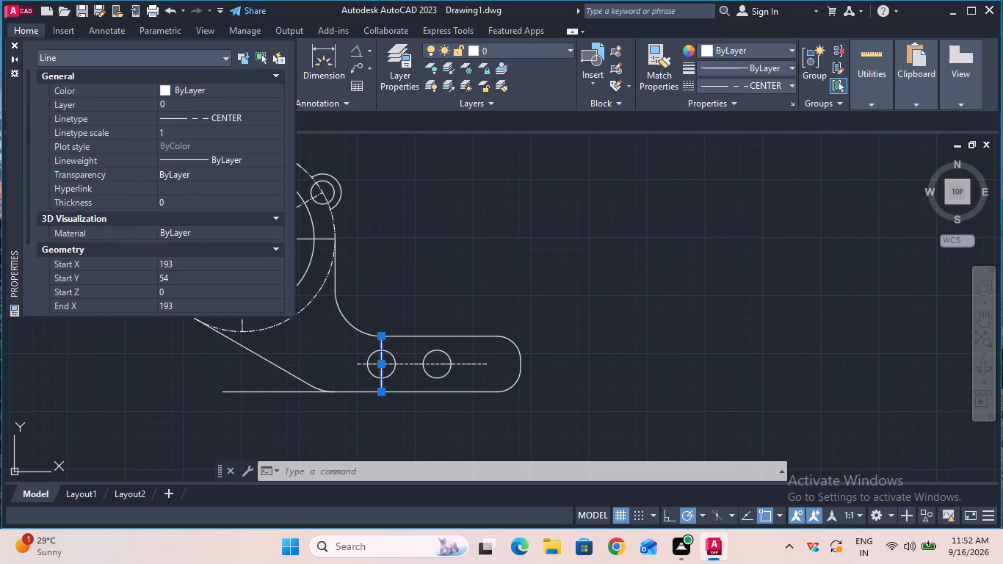
click(17, 48)
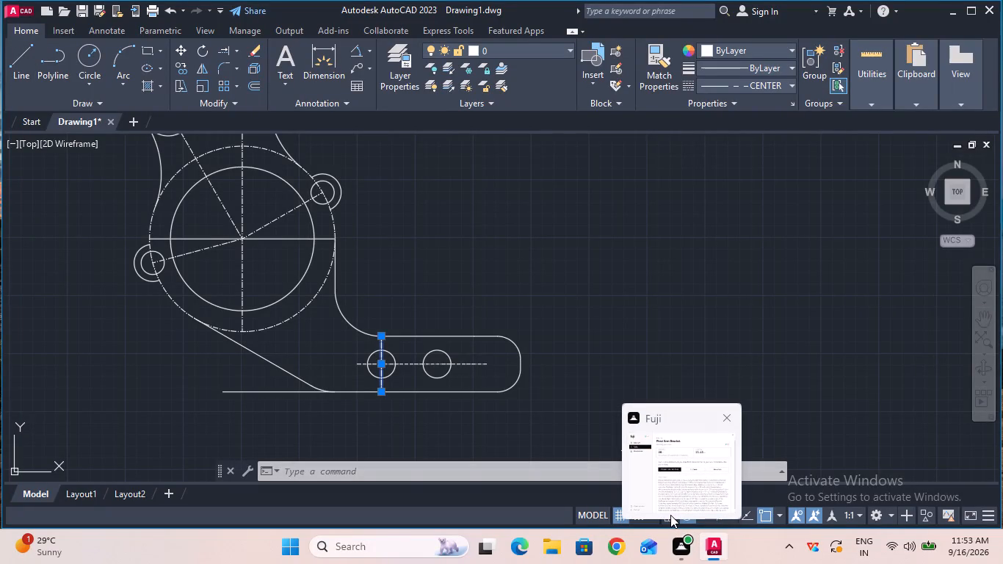
Turn on Ortho mode and draw a CENTER line from the horizontal centerline's free end up to the arm's upper edge.
click(667, 515)
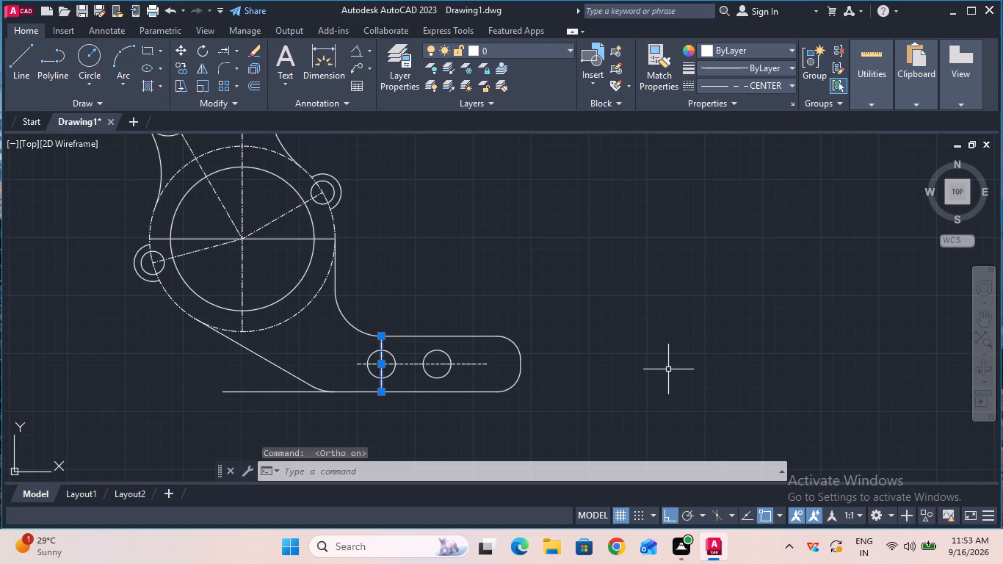
click(28, 62)
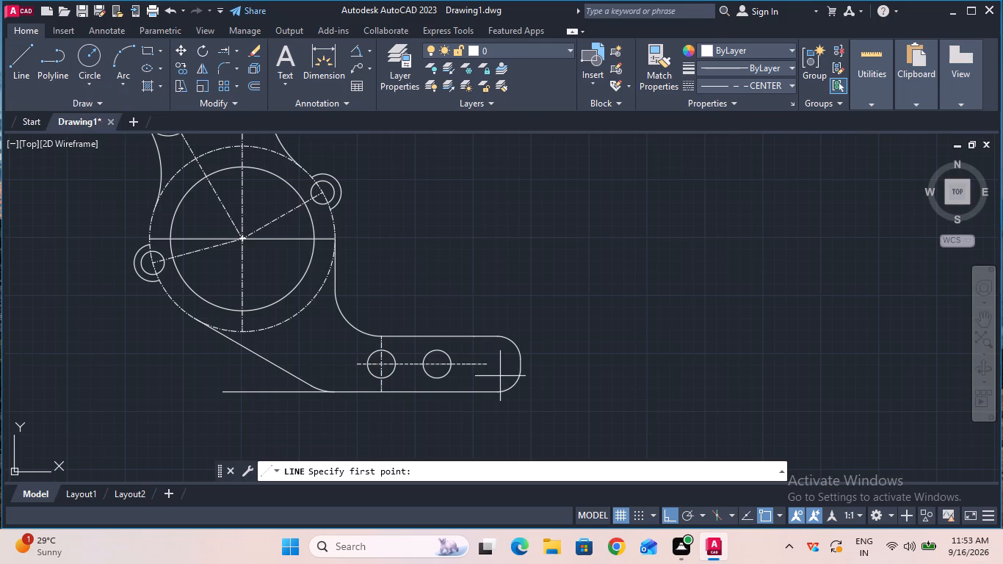
click(487, 362)
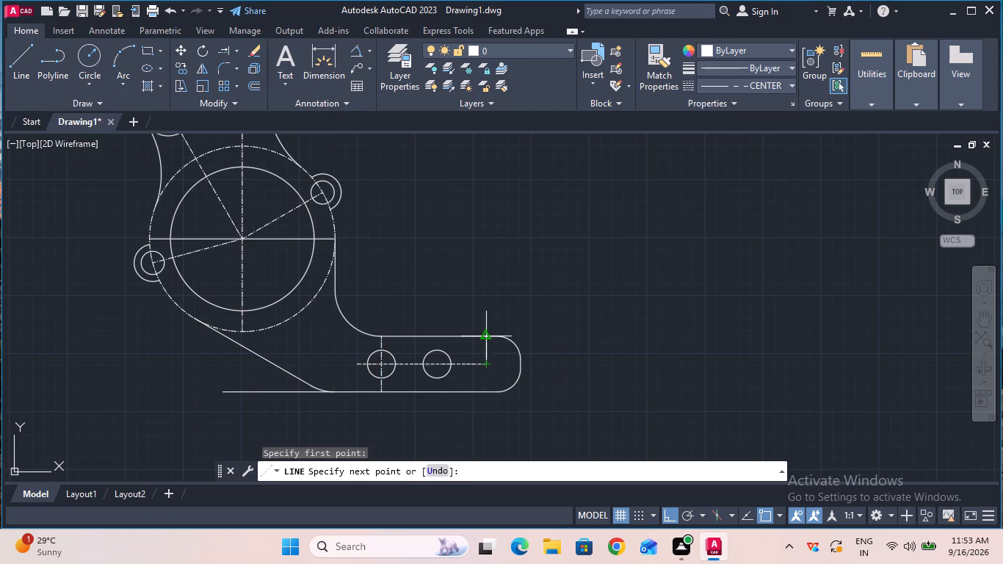
click(485, 338)
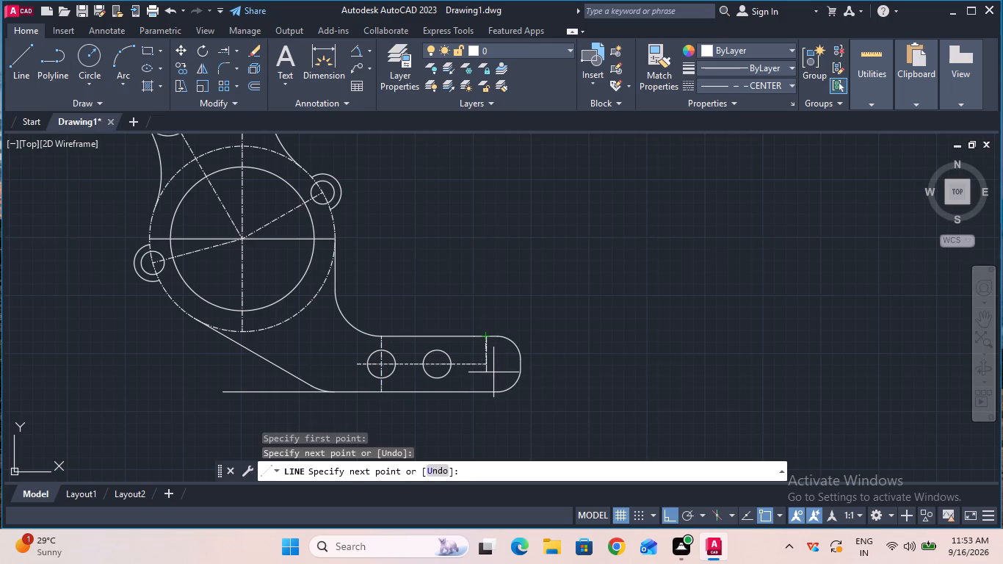
key(Escape)
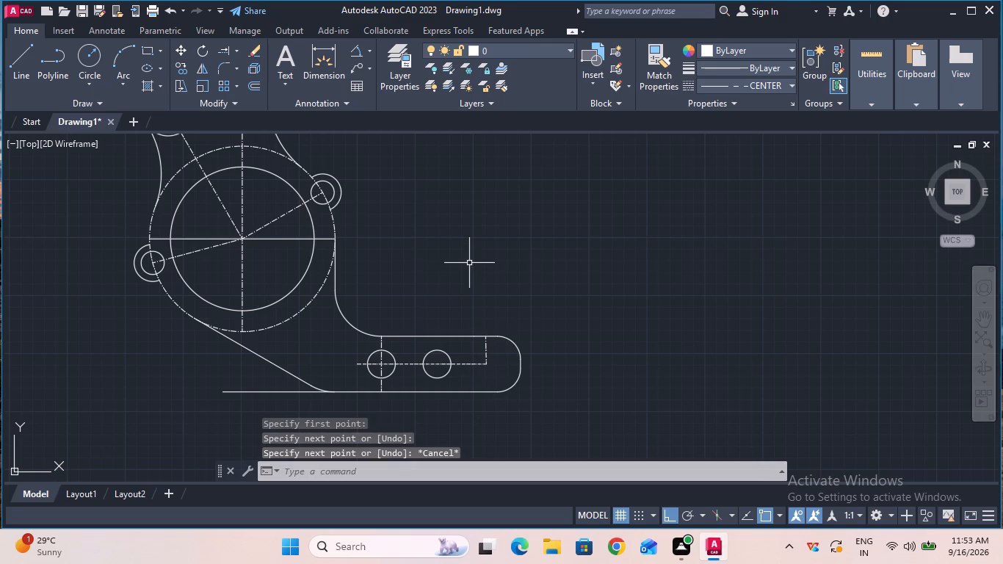
Draw a CENTER line from the horizontal centerline's free end down to the arm's lower edge.
click(12, 62)
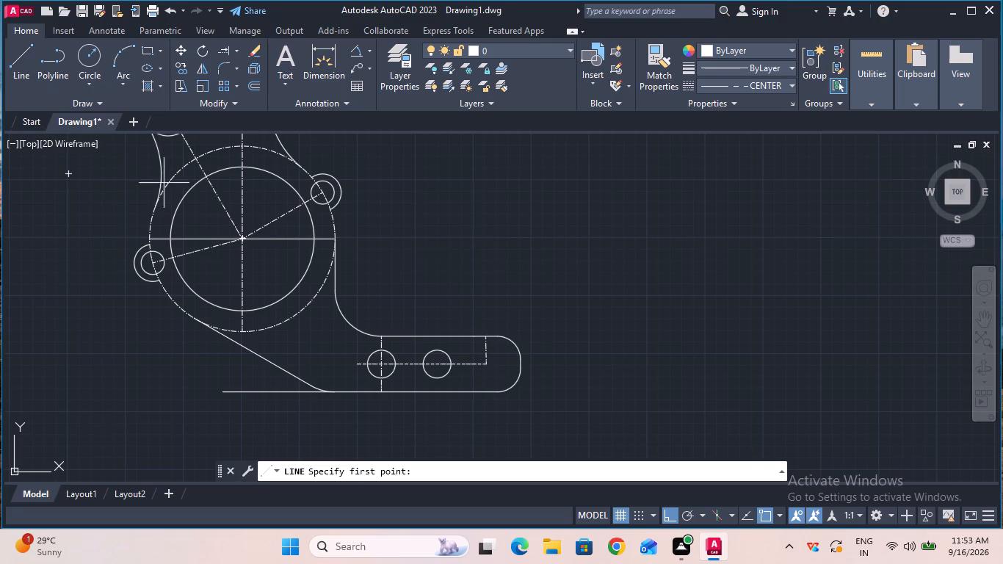
click(486, 366)
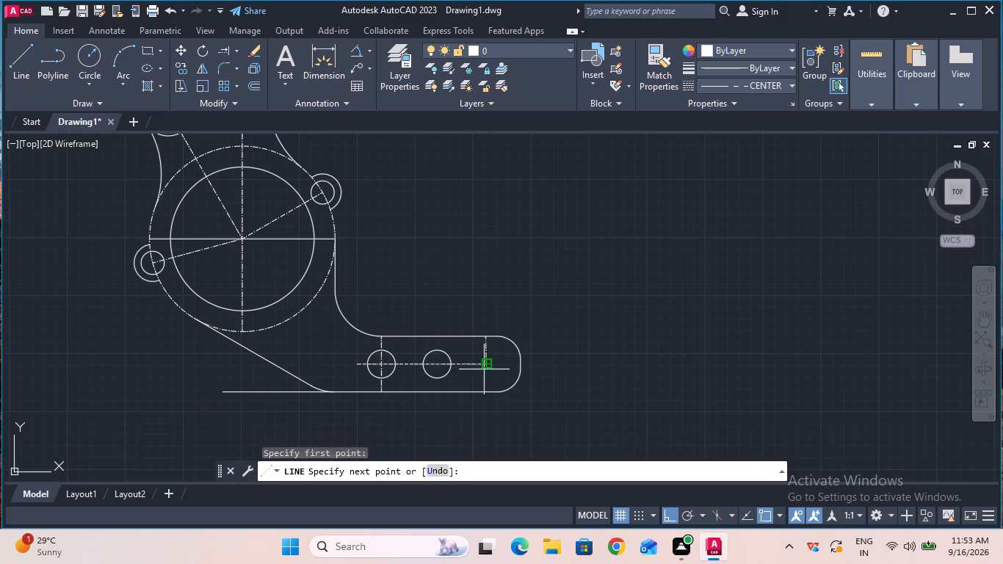
click(483, 392)
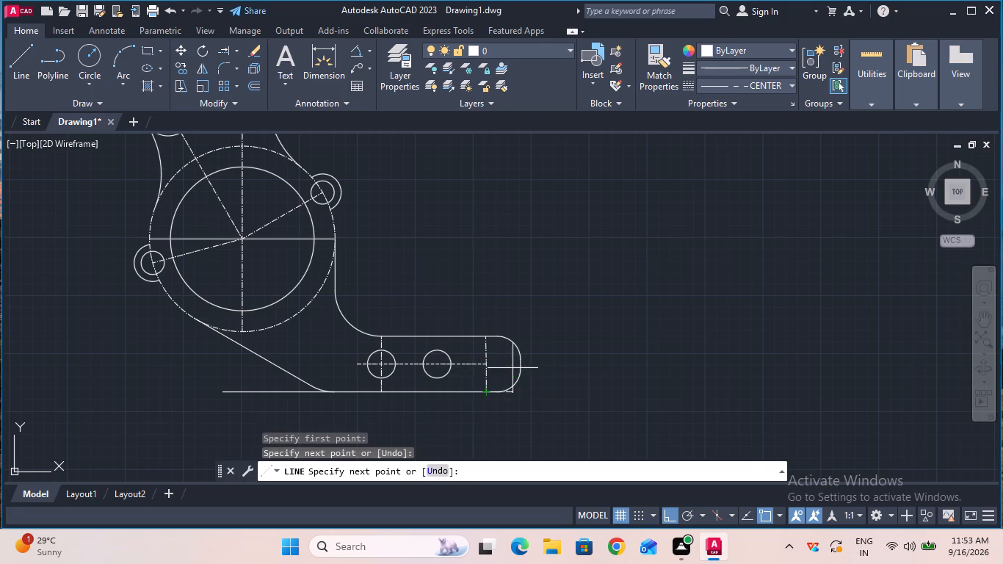
ctrl+scroll(516, 367, up, 3)
ctrl+scroll(516, 367, down, 1)
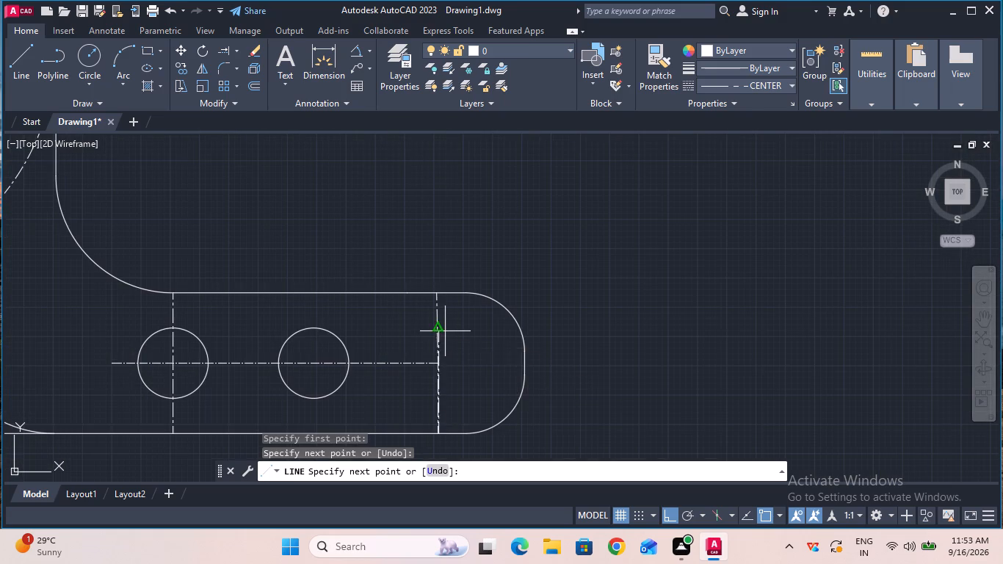
key(Escape)
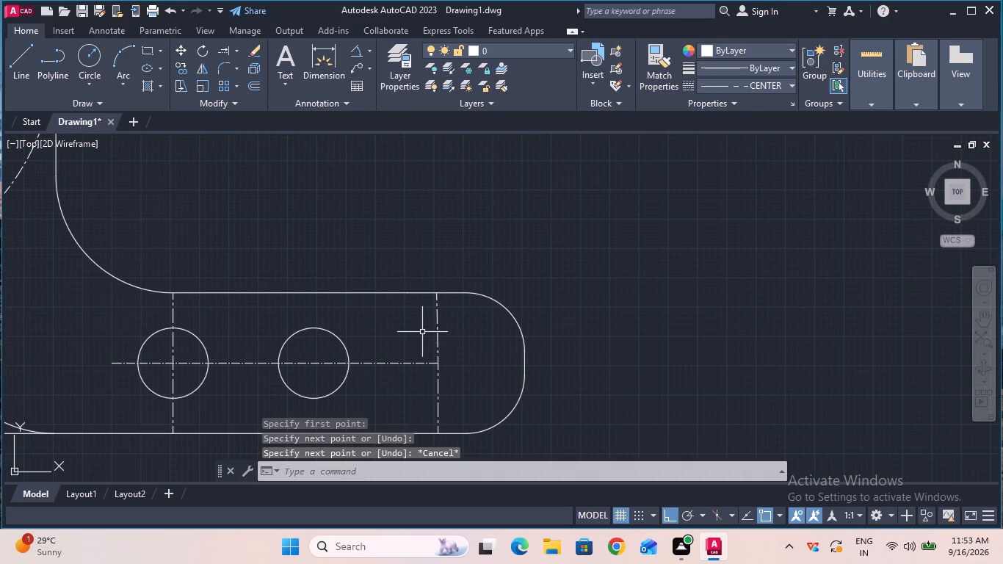
Erase the upper half of the vertical centerline at the horizontal centerline's free end.
click(438, 334)
key(Delete)
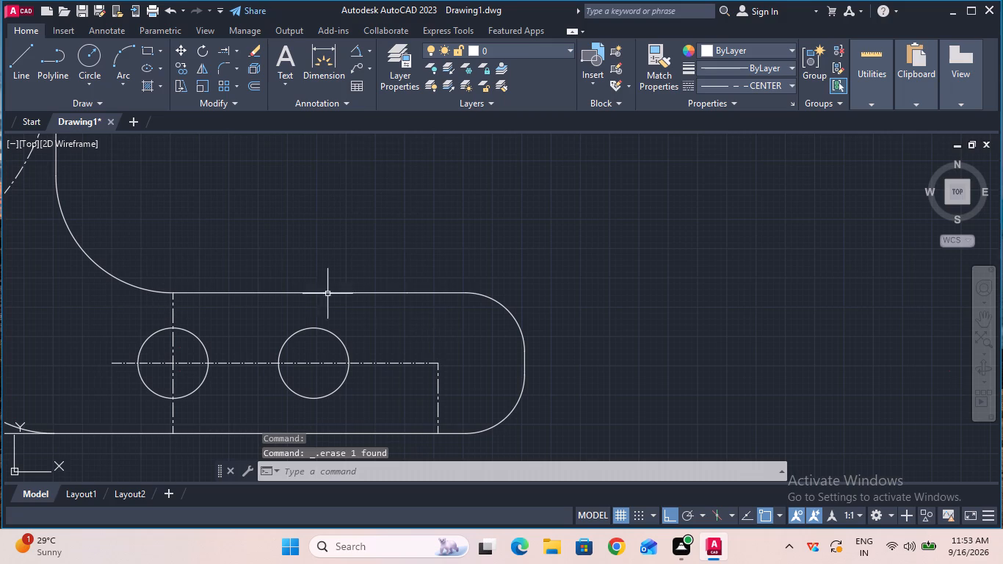
Redraw the upper half of the vertical centerline from the horizontal centerline's free end to the arm's upper edge.
click(11, 73)
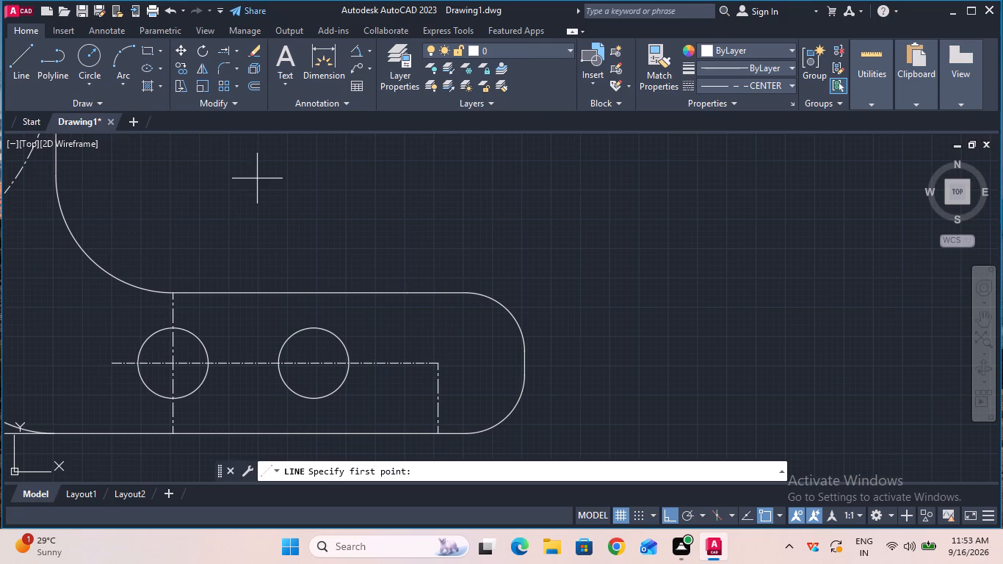
click(441, 366)
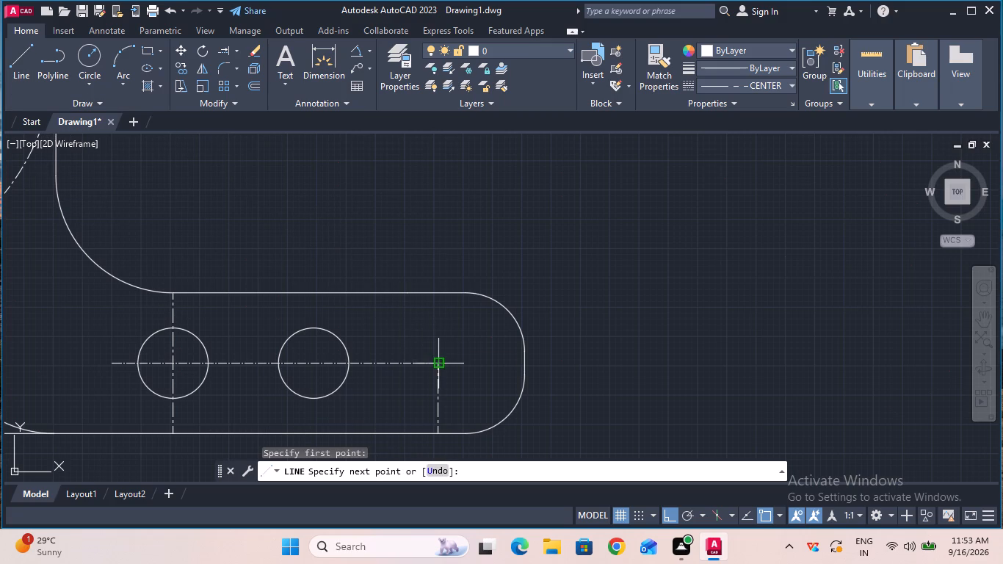
click(434, 297)
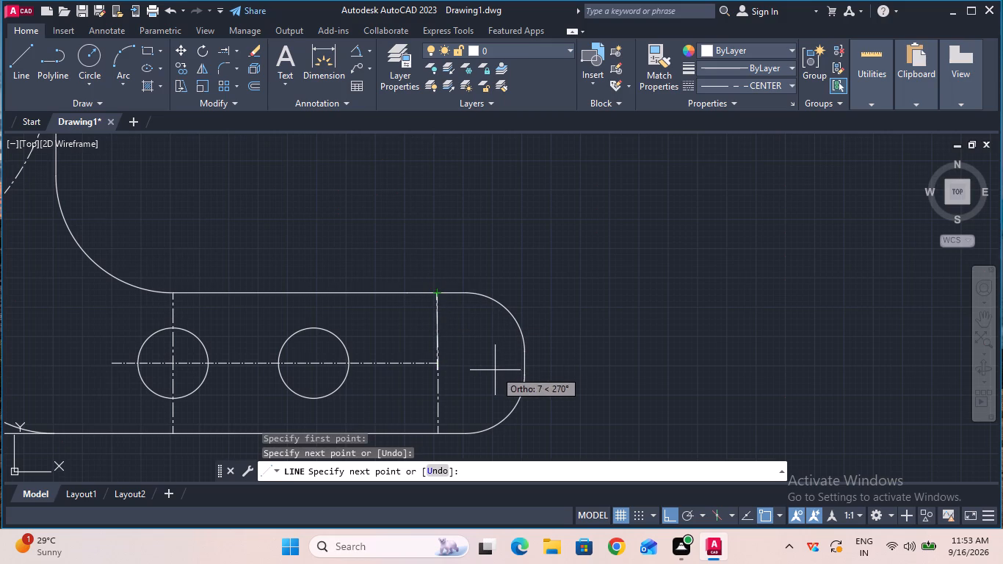
key(Escape)
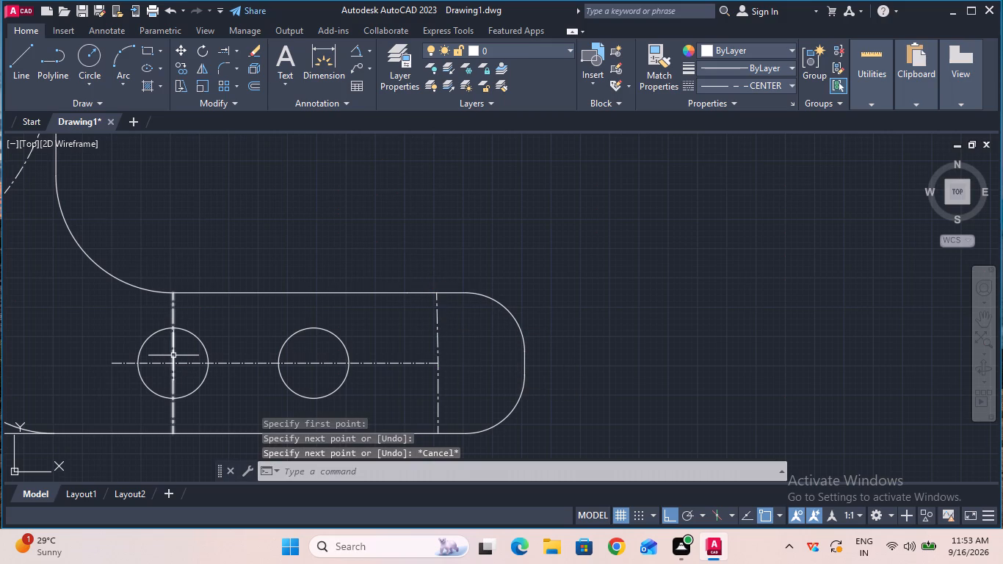
Inspect the properties and geometry of the vertical centerline through the hole nearest the arm's concave fillet.
click(173, 355)
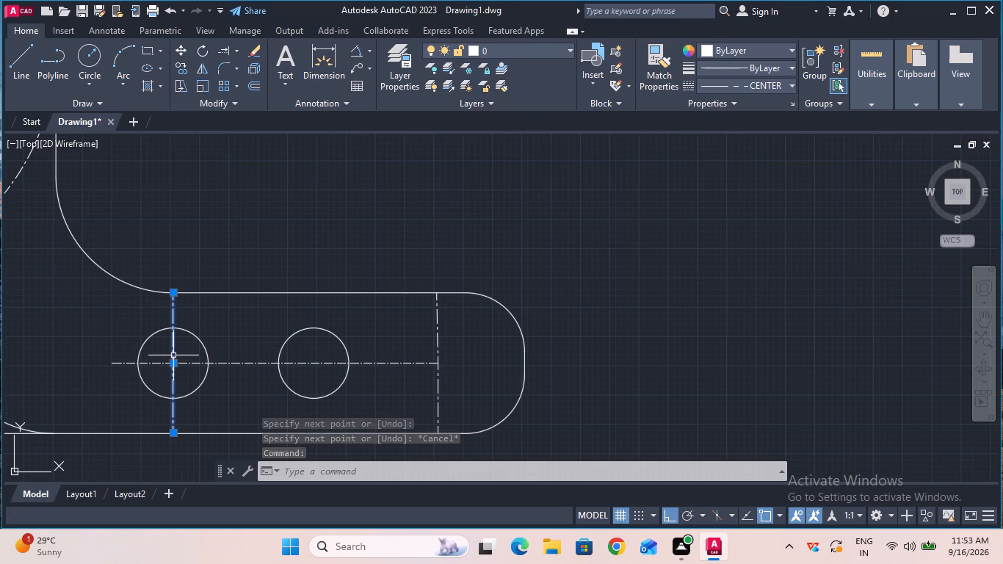
text(pr)
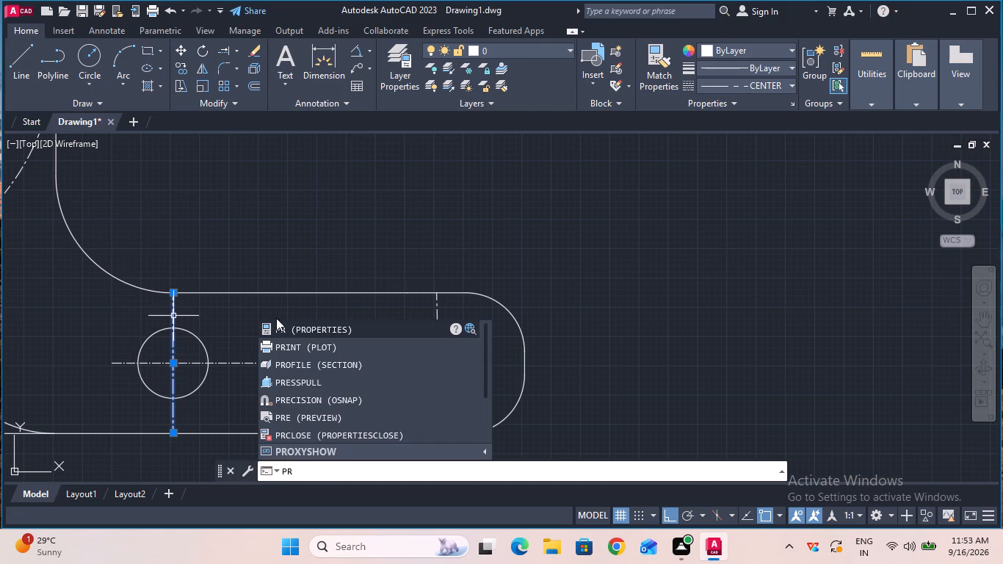
click(284, 329)
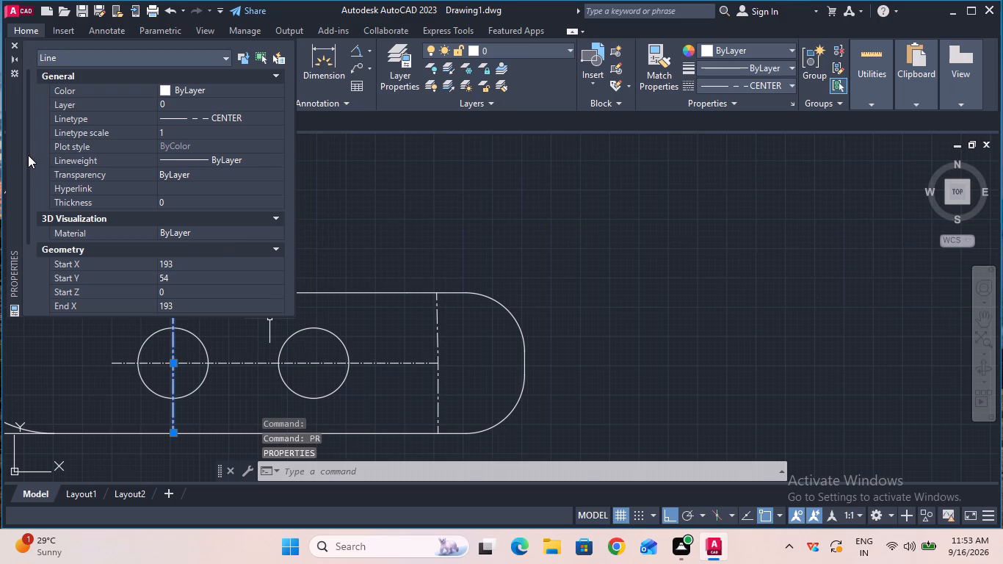
drag(29, 156, 37, 244)
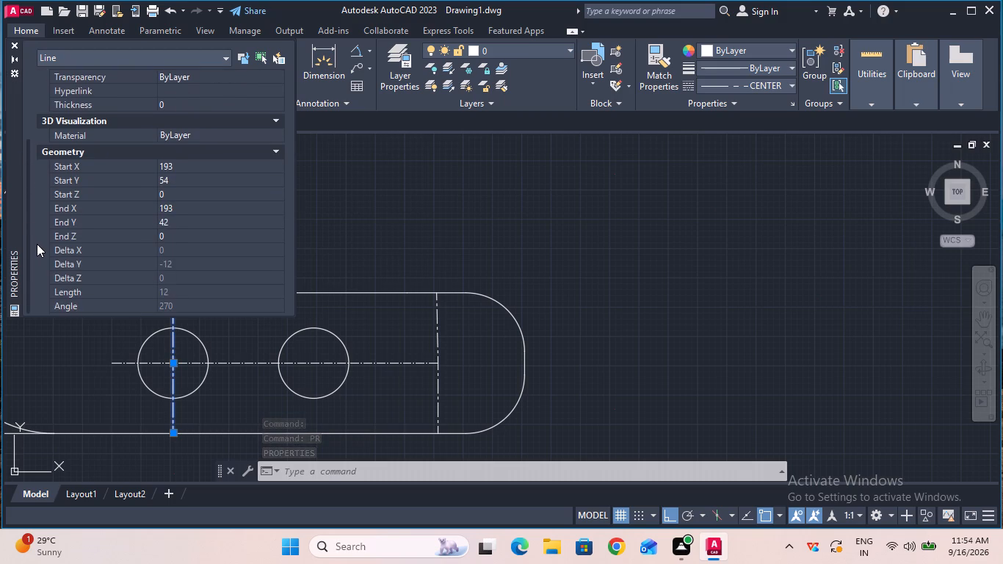
drag(37, 244, 34, 276)
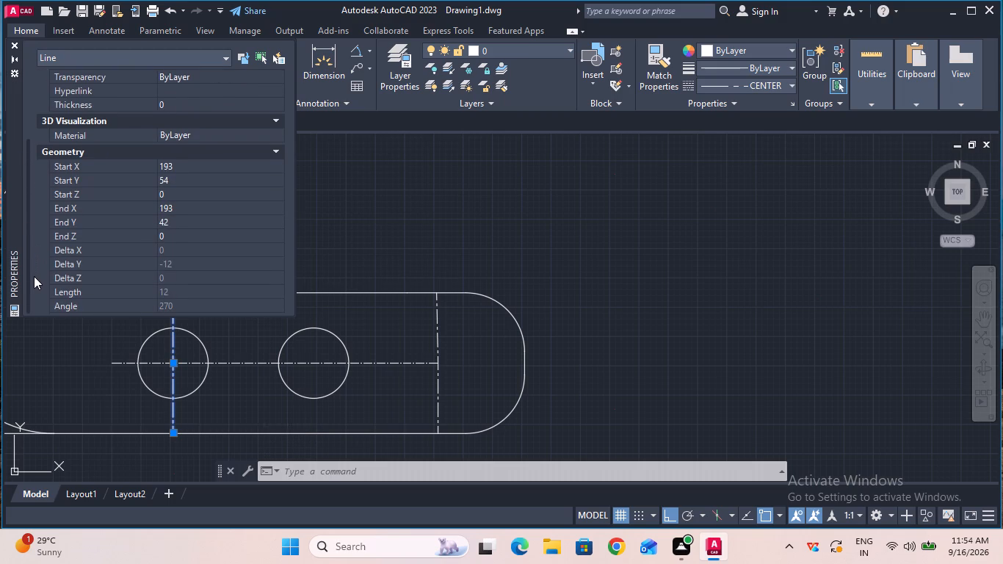
drag(34, 276, 37, 148)
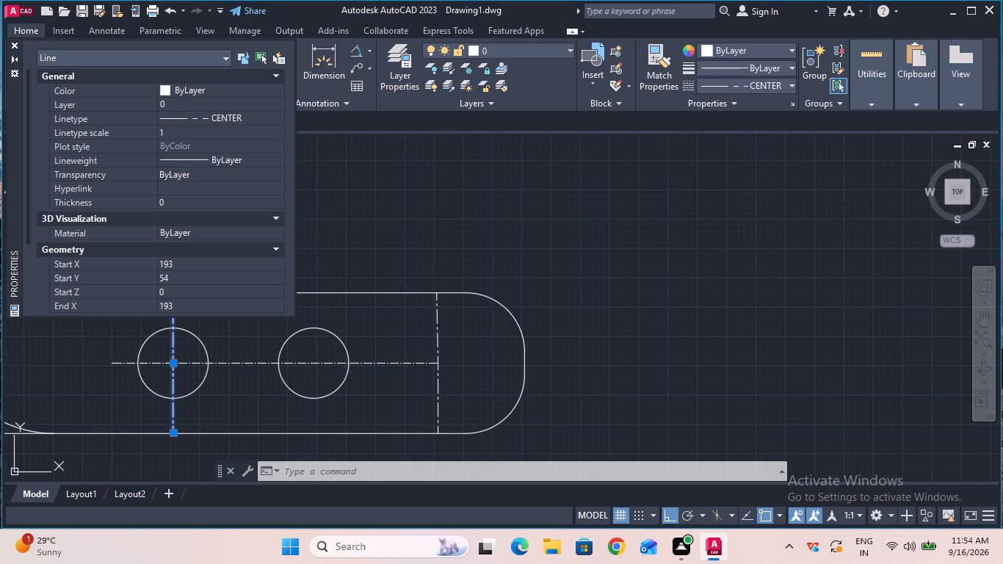
key(Escape)
click(10, 42)
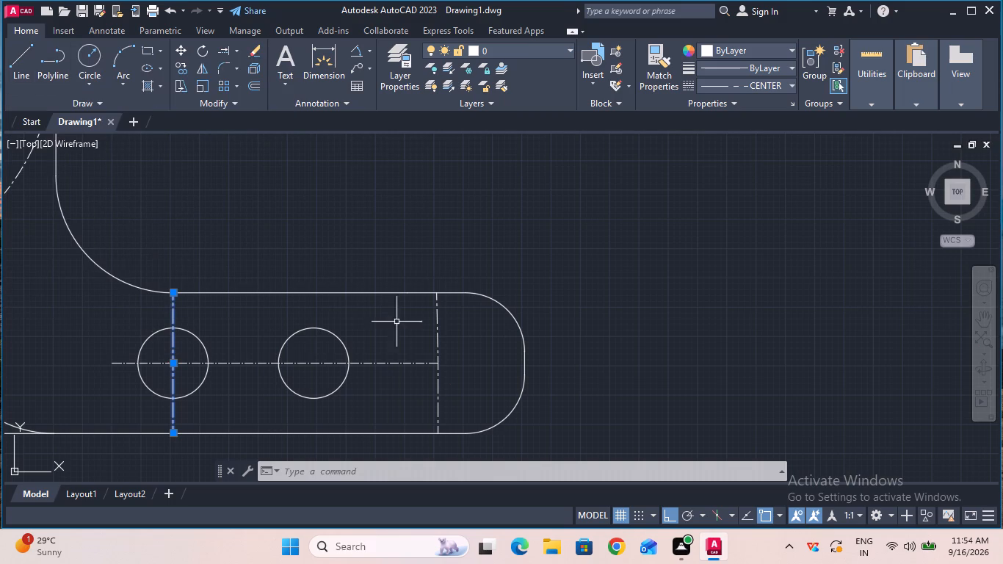
Inspect the properties and geometry of the upper half of the vertical centerline near the arm's rounded tip.
click(438, 336)
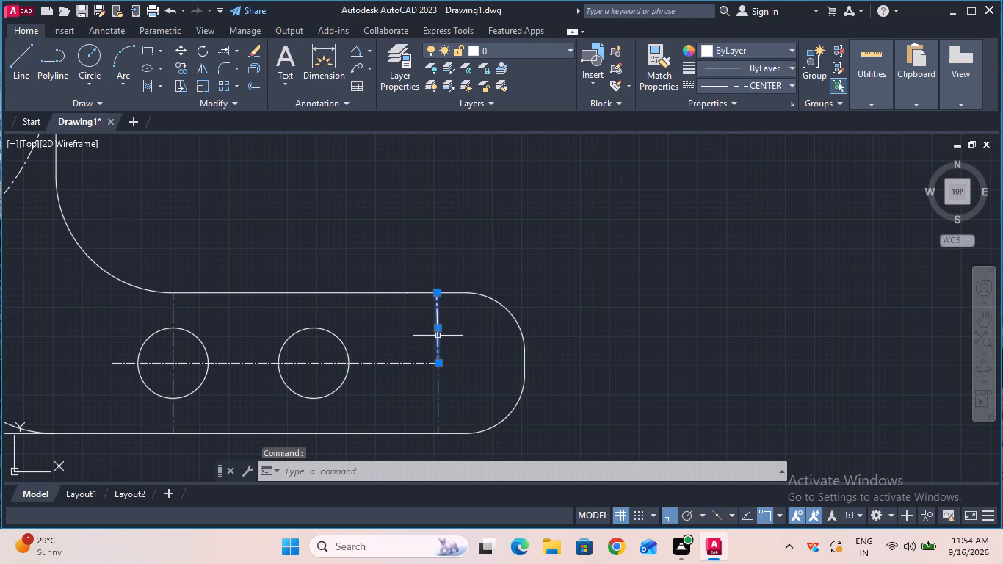
text(pr)
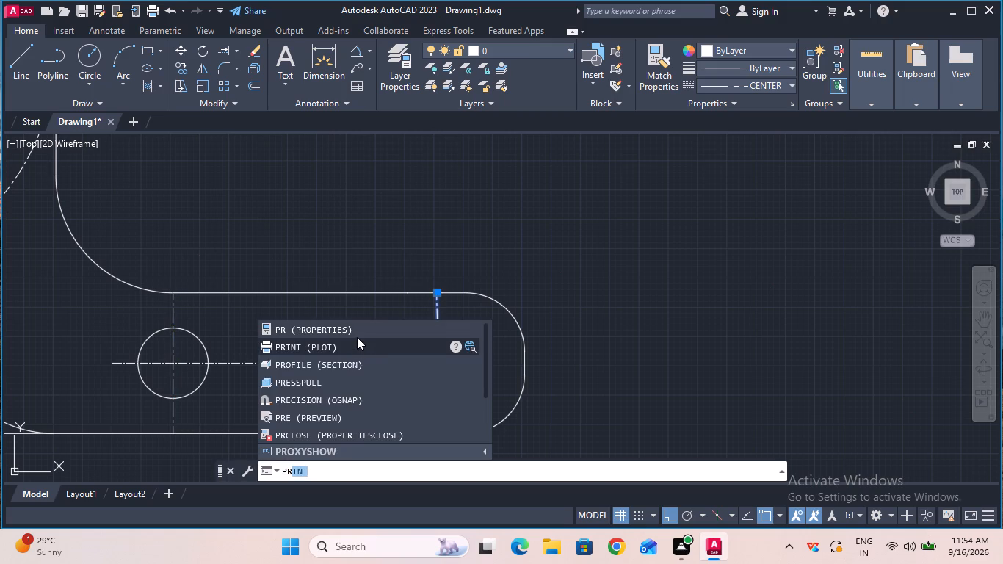
click(358, 333)
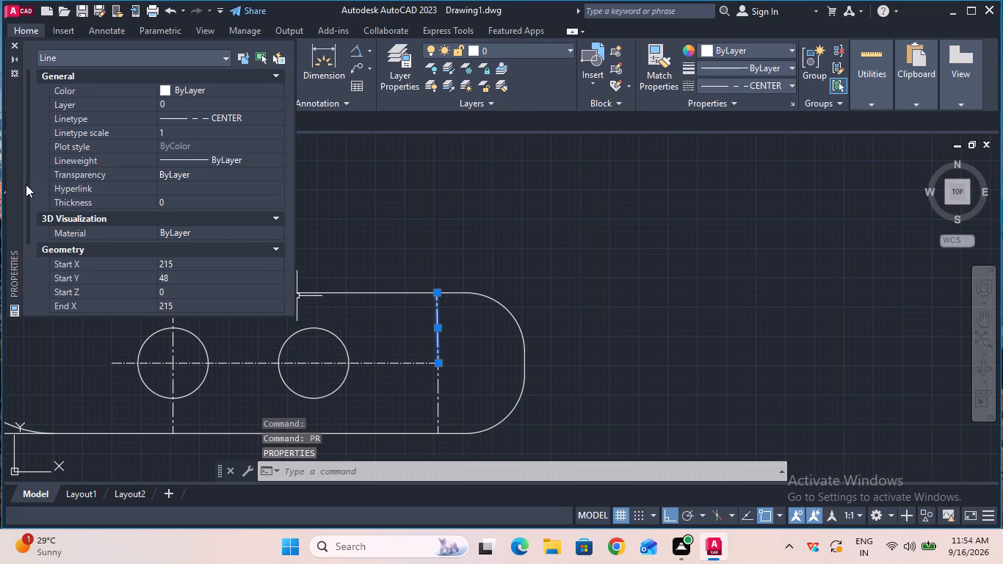
drag(29, 184, 27, 184)
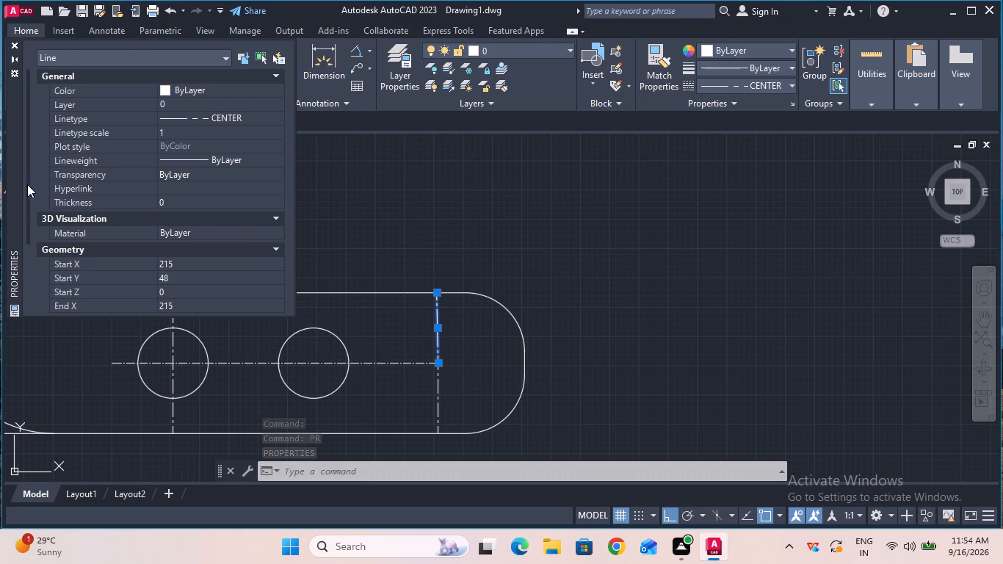
drag(27, 184, 36, 259)
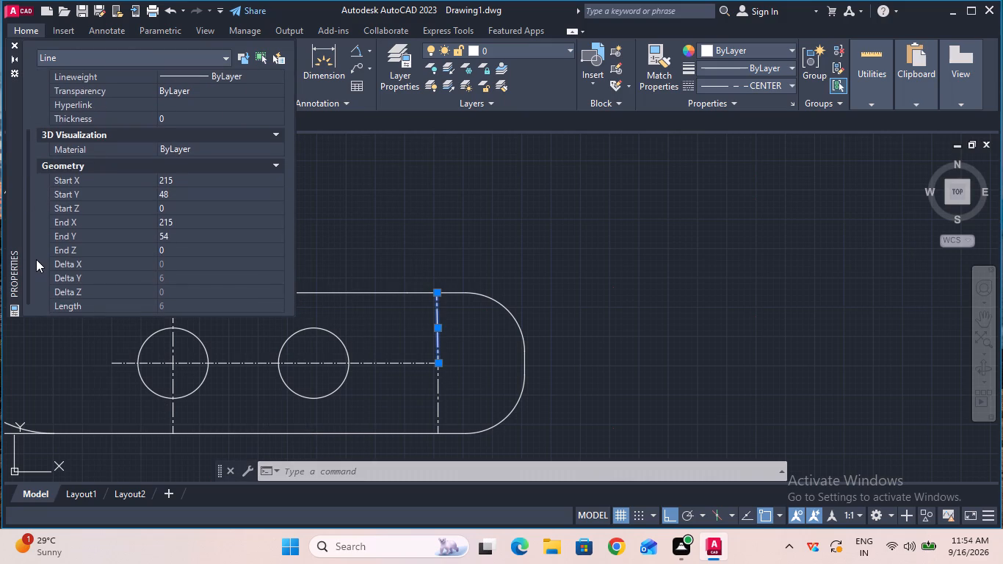
drag(36, 259, 35, 275)
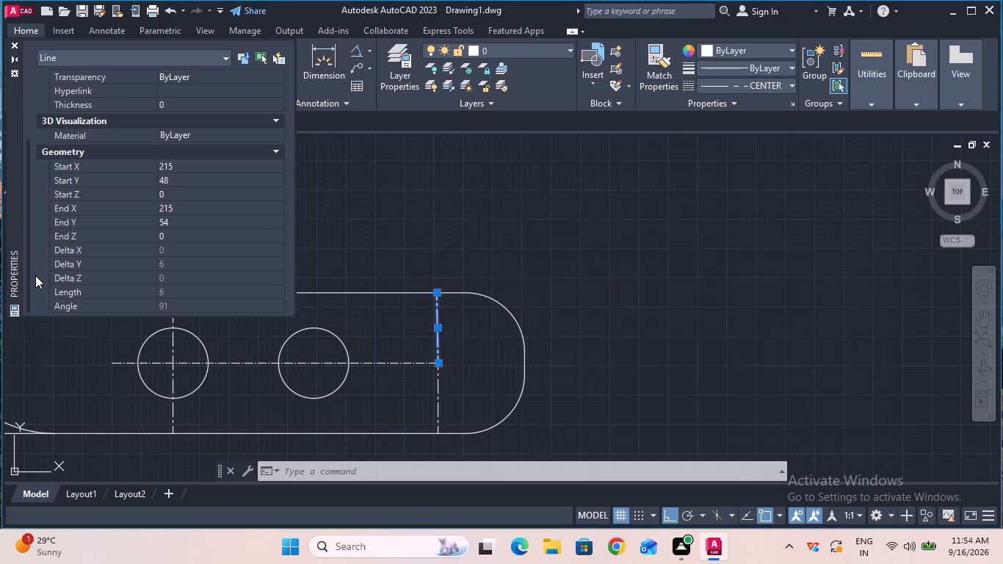
drag(35, 275, 39, 223)
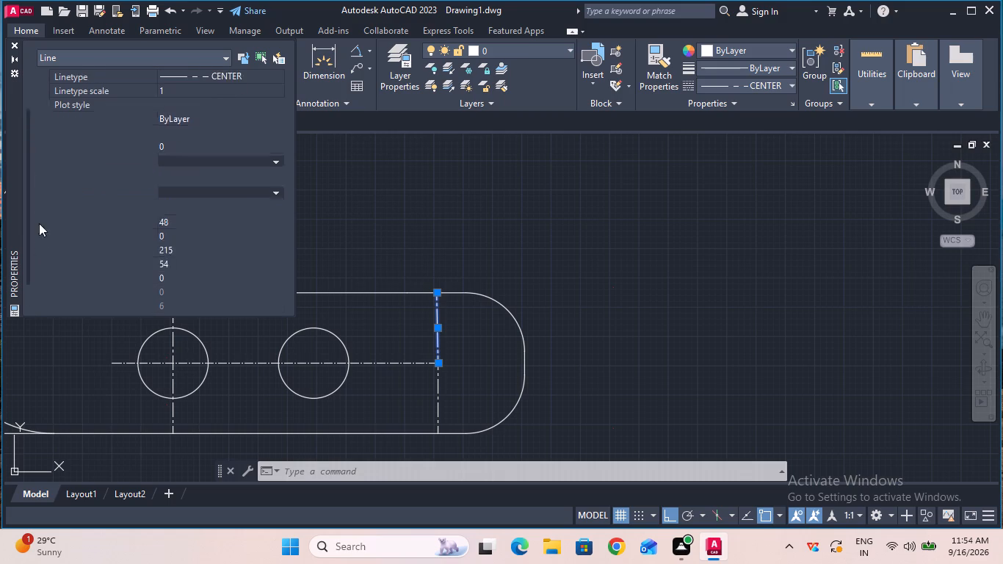
drag(39, 223, 48, 179)
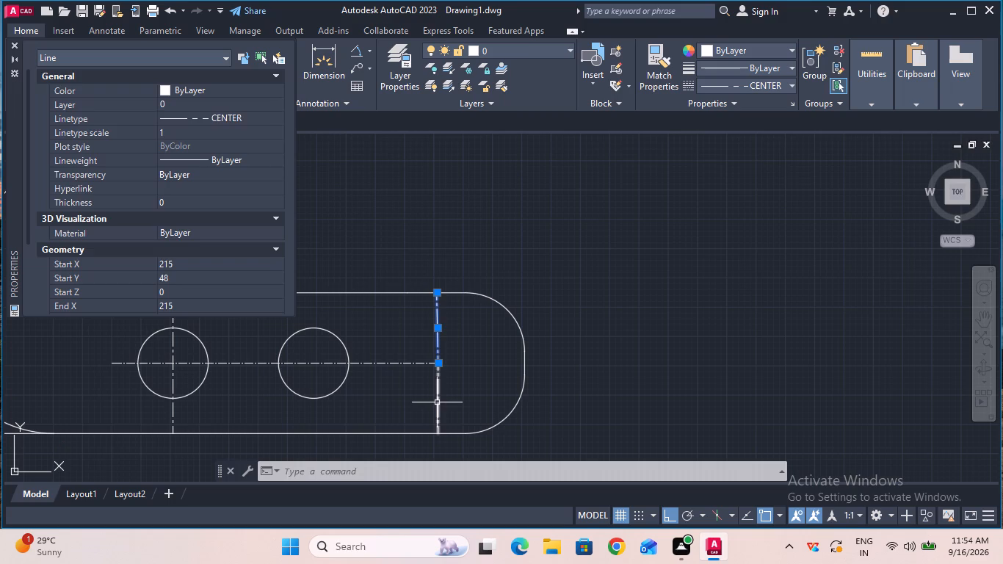
Inspect the geometry properties of the lower half of the vertical centerline near the arm's rounded tip.
click(437, 402)
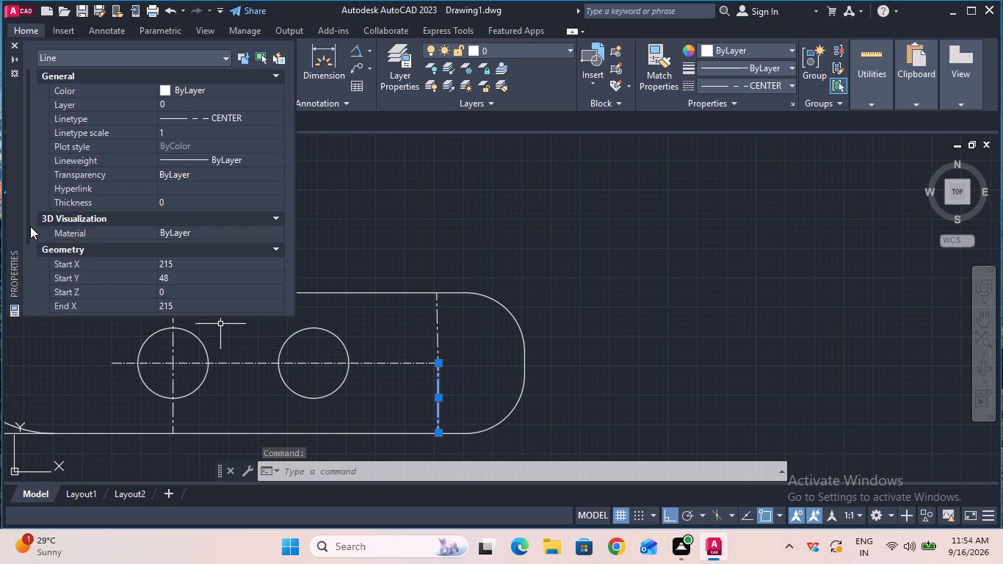
drag(28, 226, 31, 251)
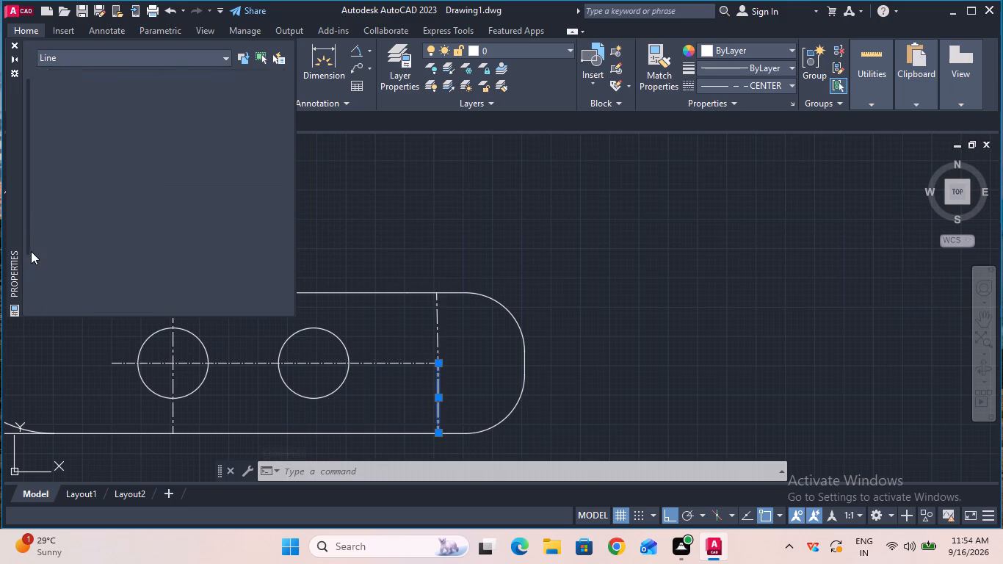
drag(31, 251, 24, 311)
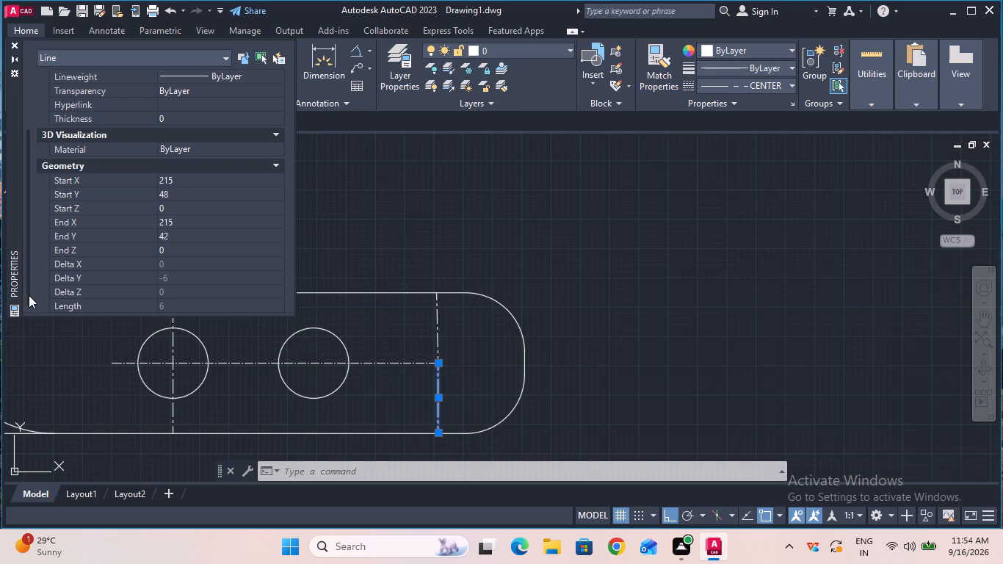
drag(29, 295, 29, 314)
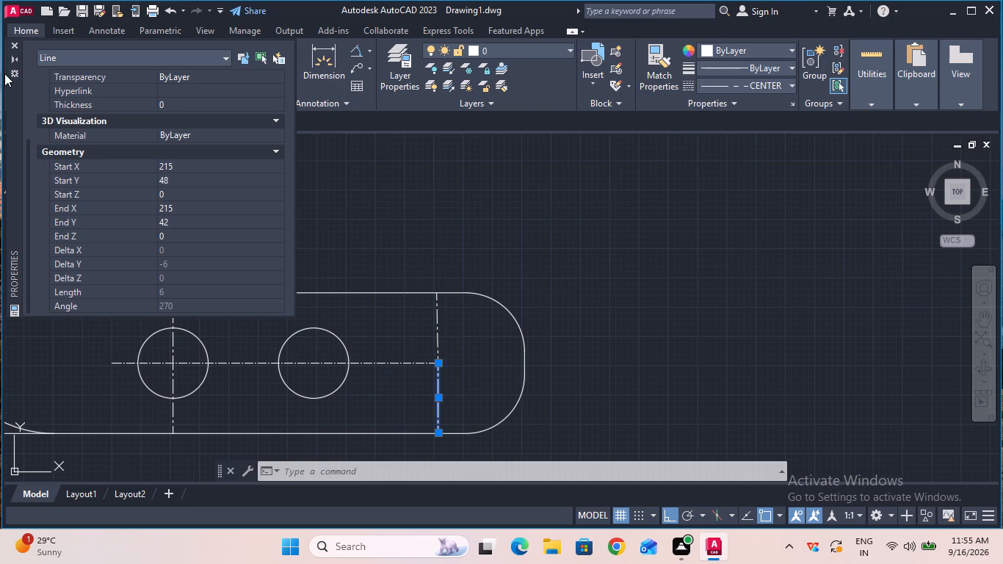
click(11, 44)
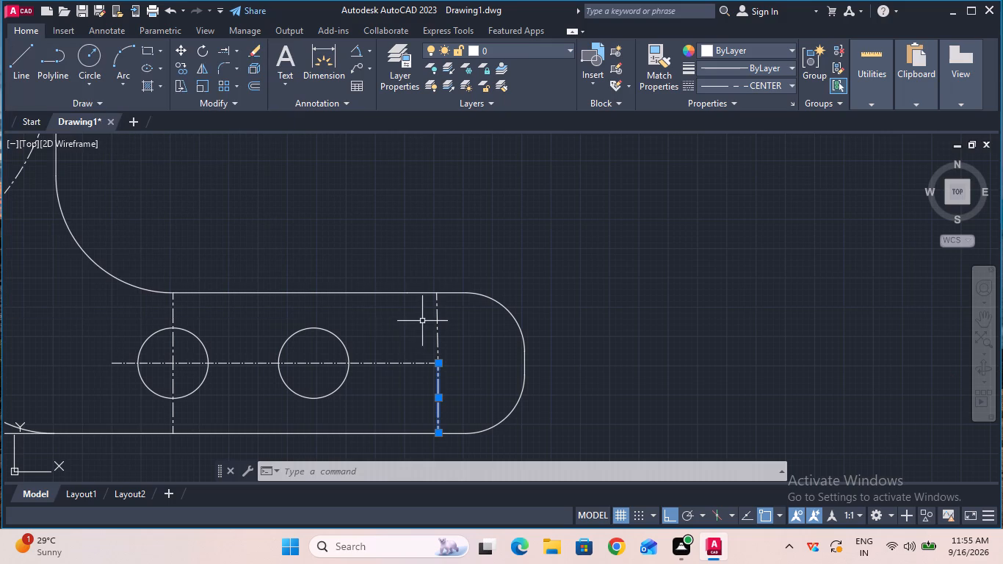
Erase the upper half of the vertical centerline near the arm's rounded tip.
click(436, 320)
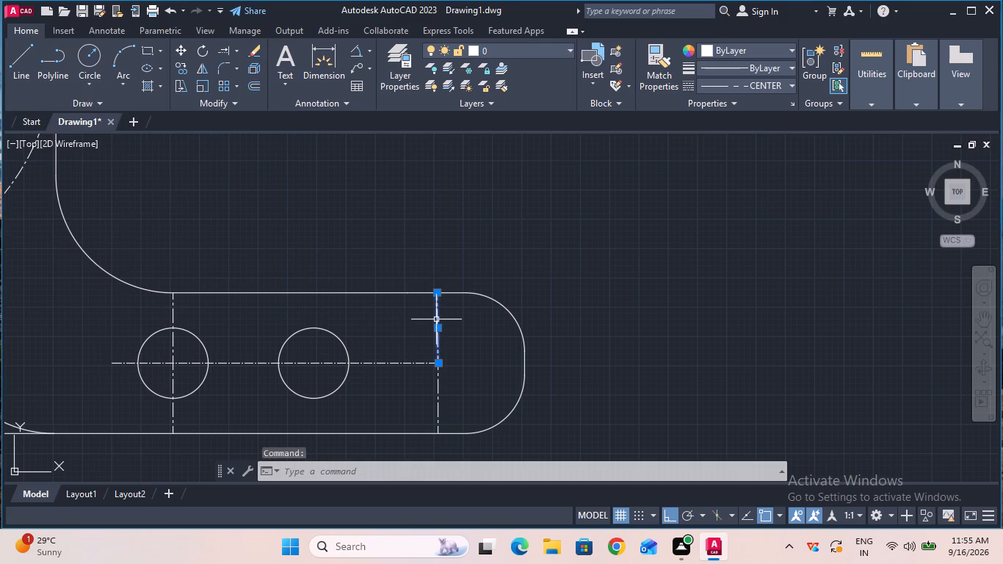
key(Delete)
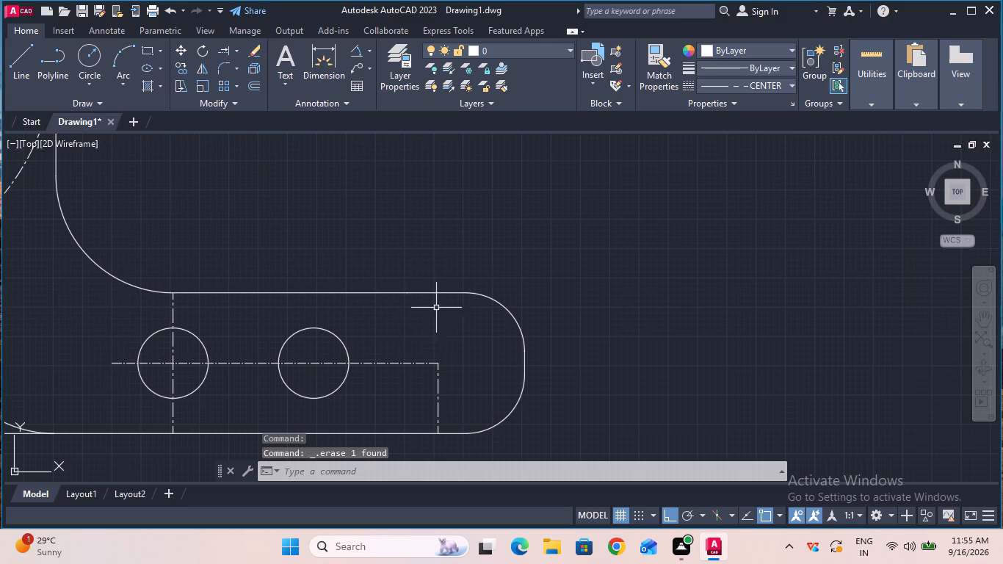
Extend the remaining lower half of the vertical centerline near the rounded tip up to the arm's upper edge.
click(225, 57)
click(438, 386)
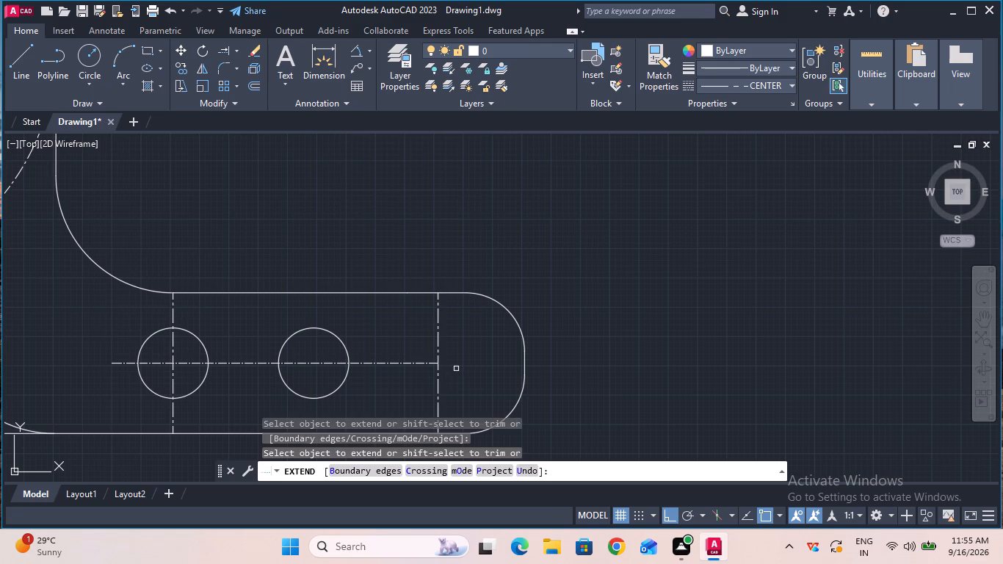
key(Escape)
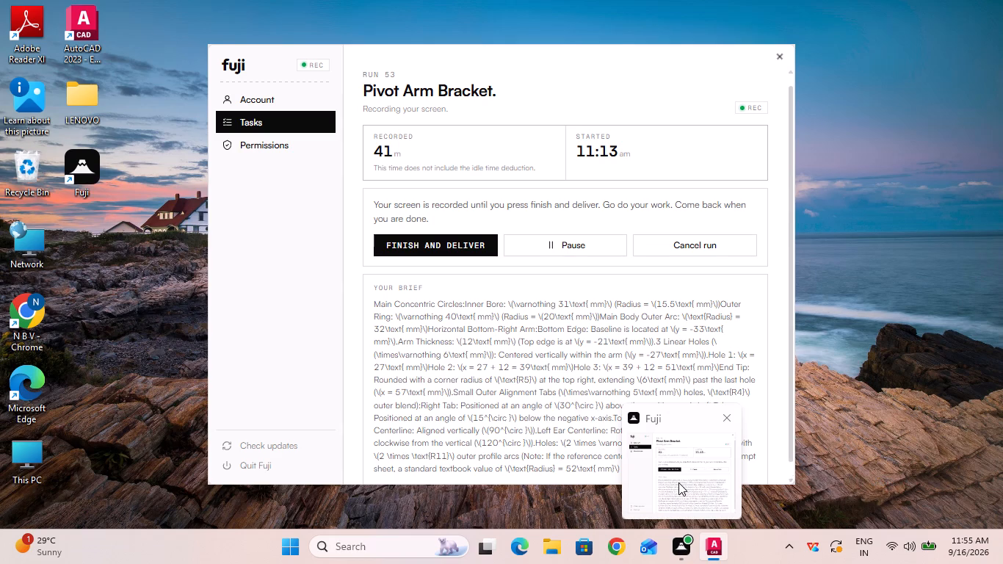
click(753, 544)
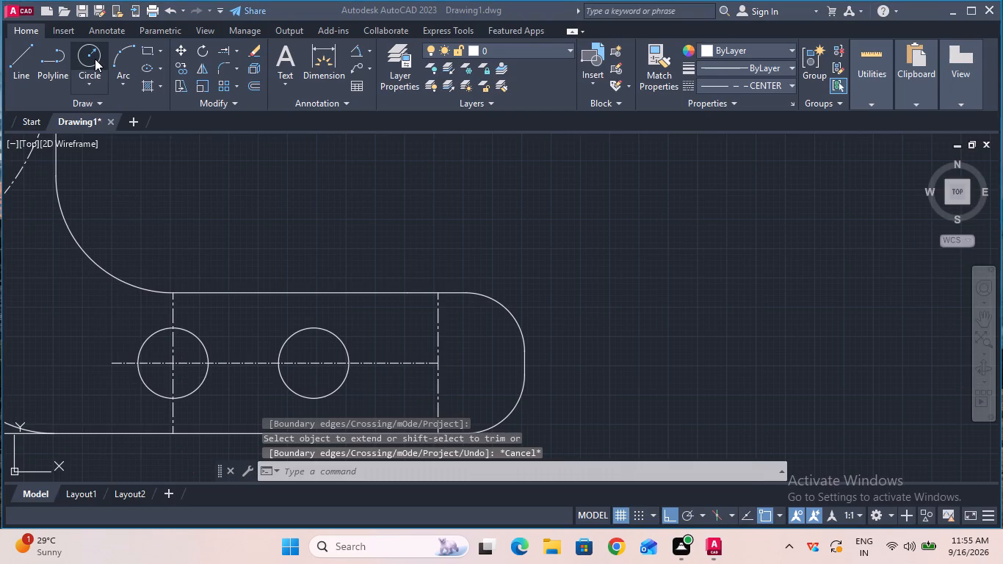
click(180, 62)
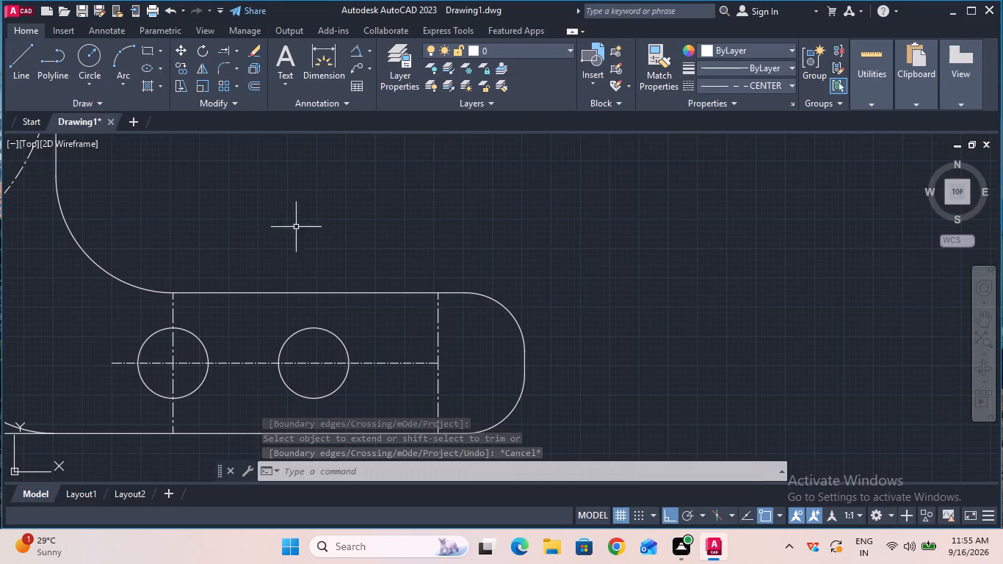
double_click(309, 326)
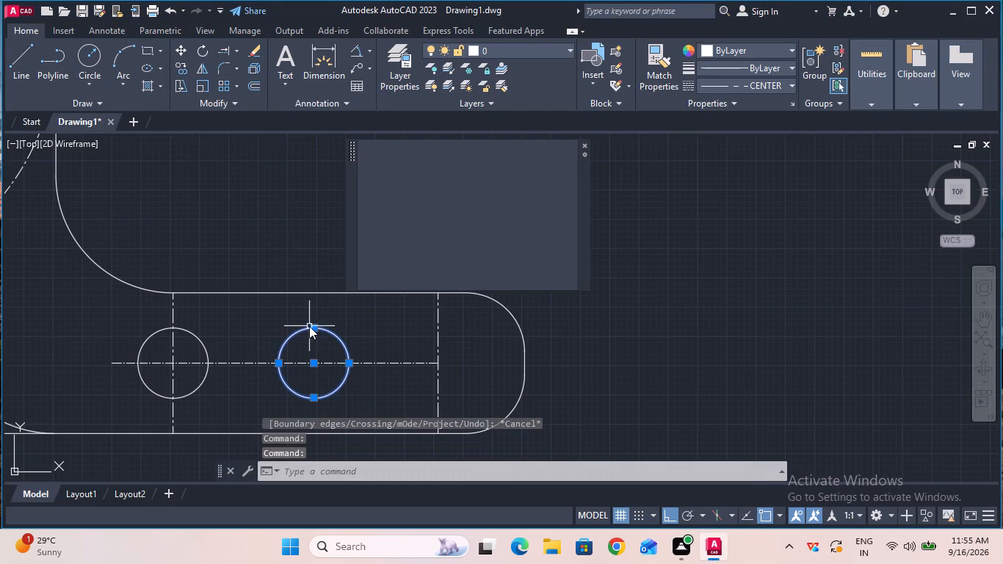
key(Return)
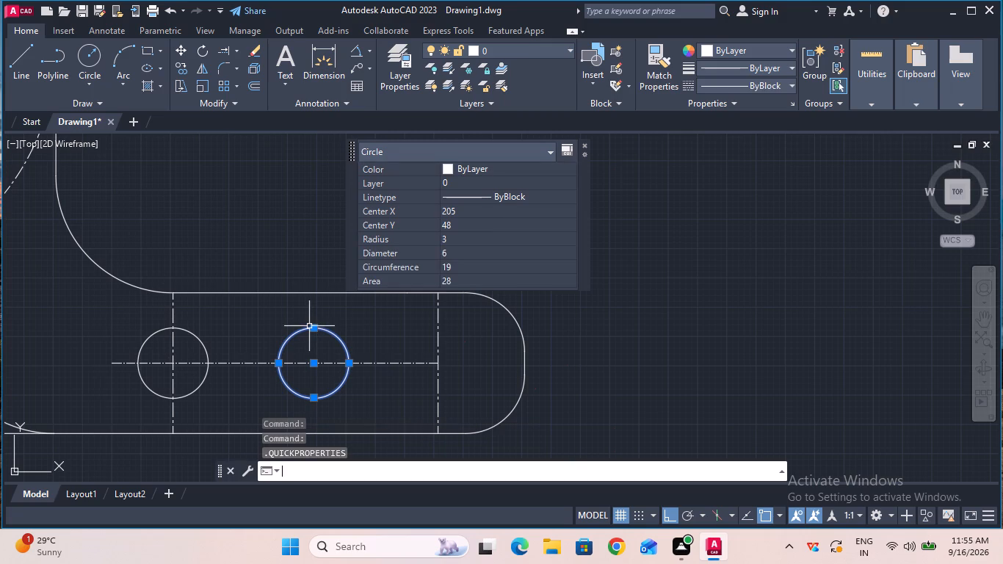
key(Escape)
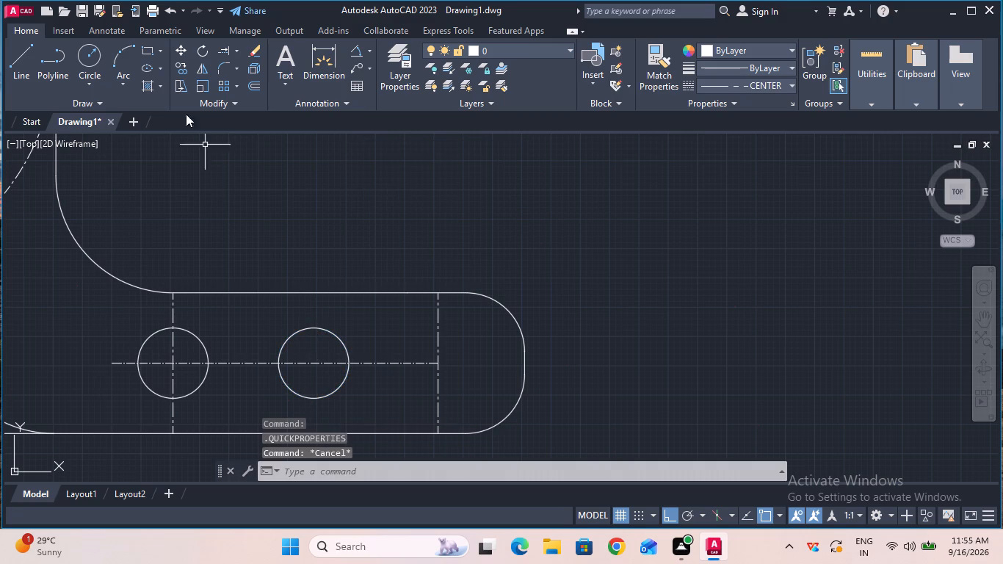
Copy the second radius 3 hole from its center 12 mm along the horizontal centerline toward the arm's rounded tip.
double_click(180, 68)
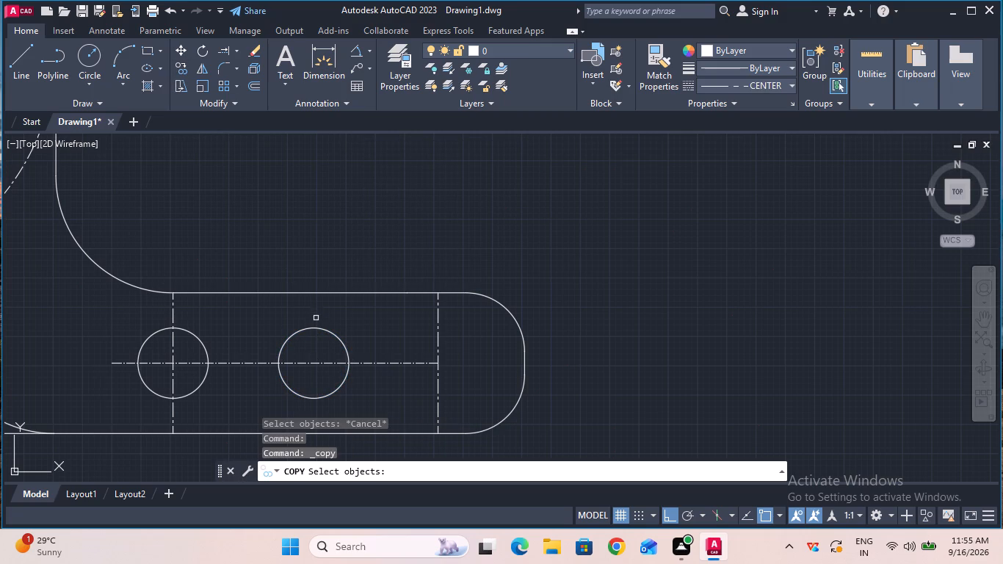
click(316, 330)
key(Return)
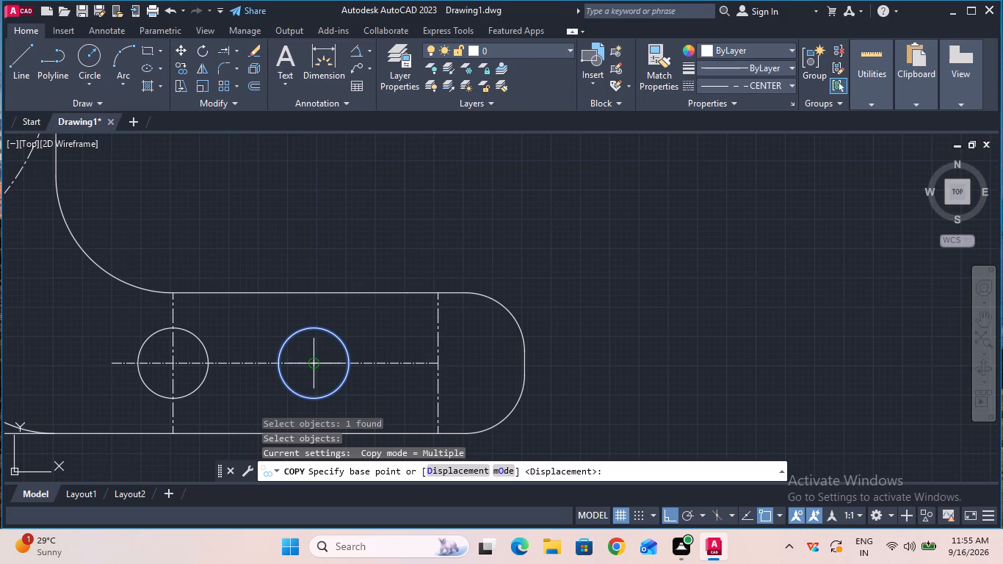
click(311, 361)
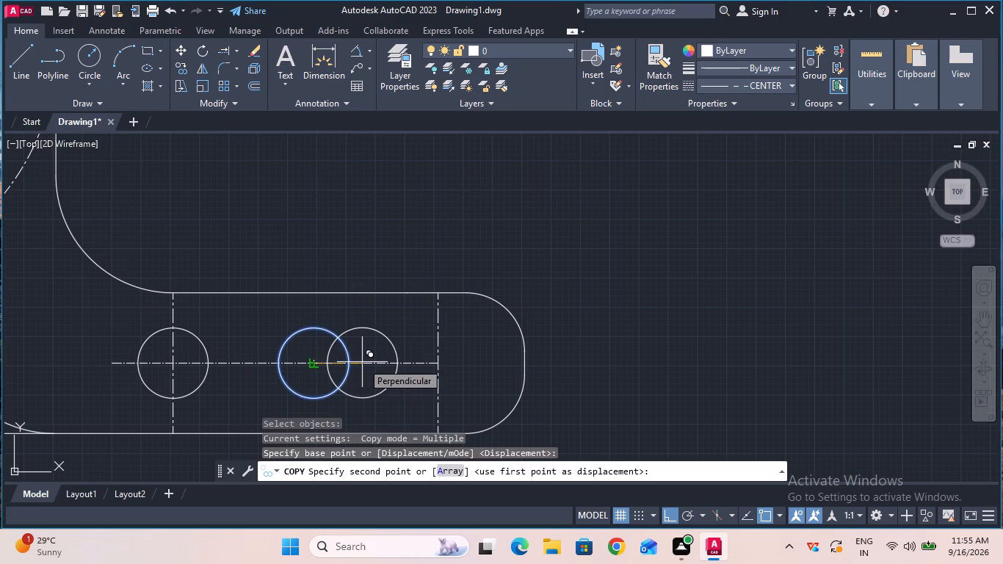
text(12)
key(Return)
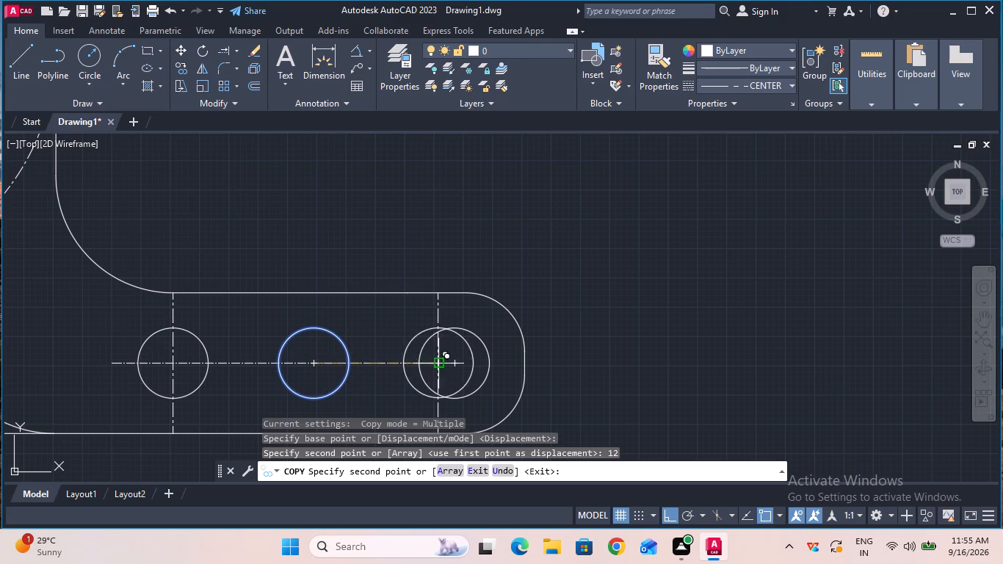
key(Escape)
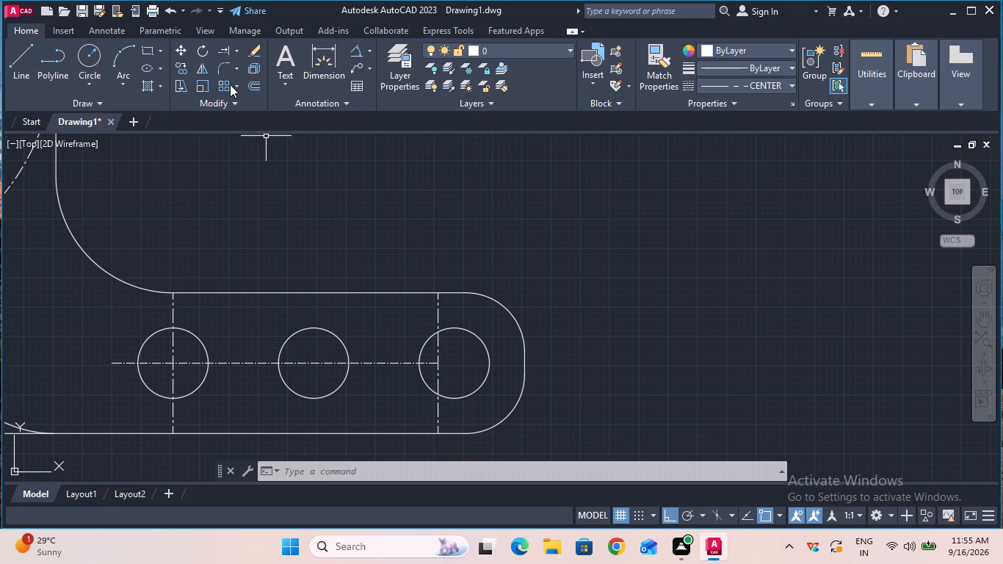
Measure the center-to-center distance between the arm's second and third radius 3 holes with a temporary linear dimension.
click(372, 48)
click(372, 77)
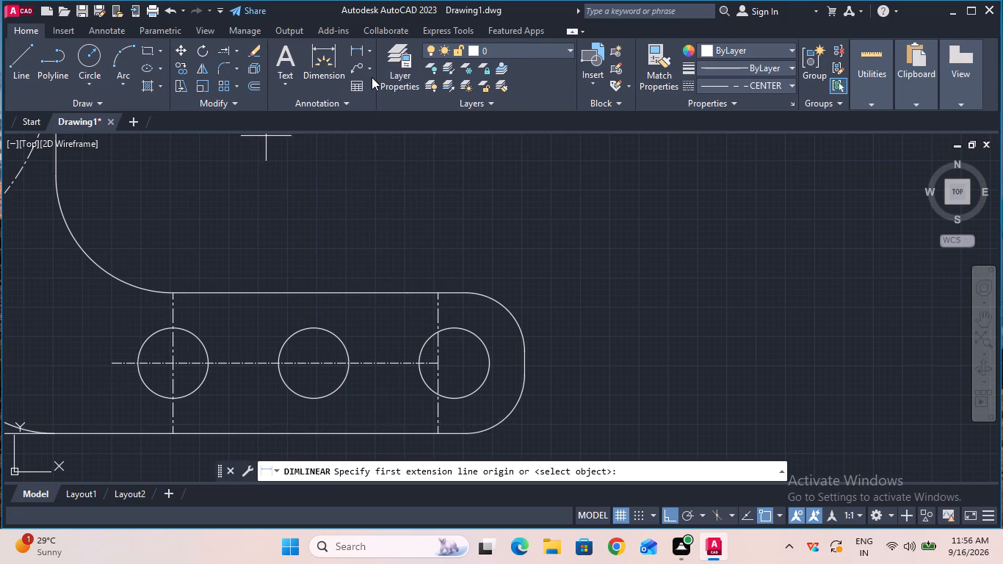
click(312, 366)
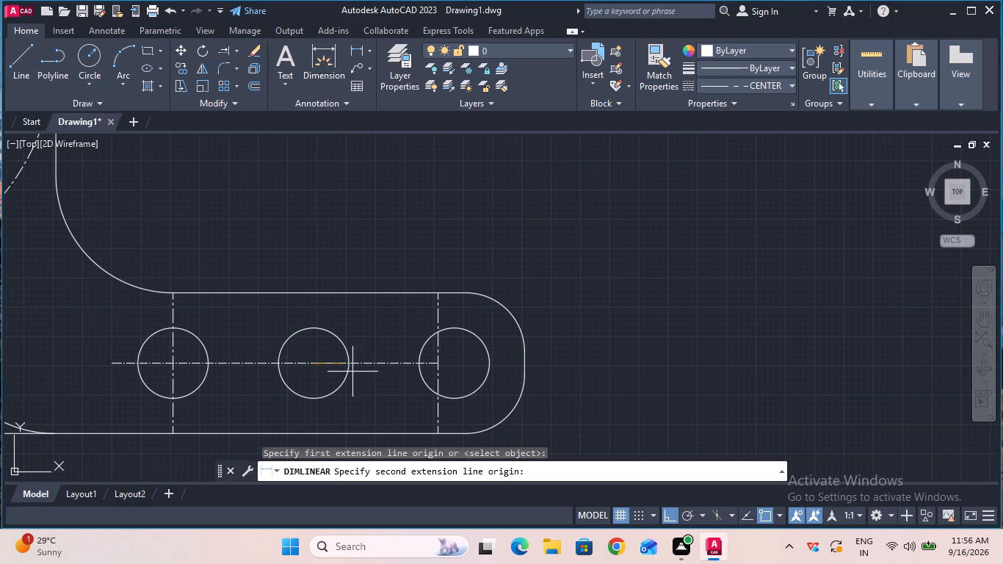
click(457, 364)
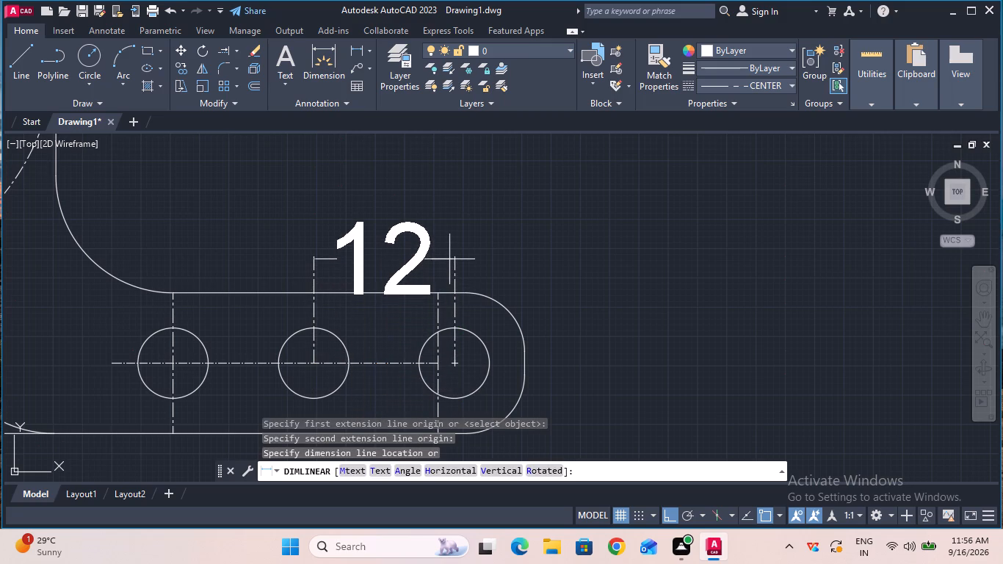
key(Escape)
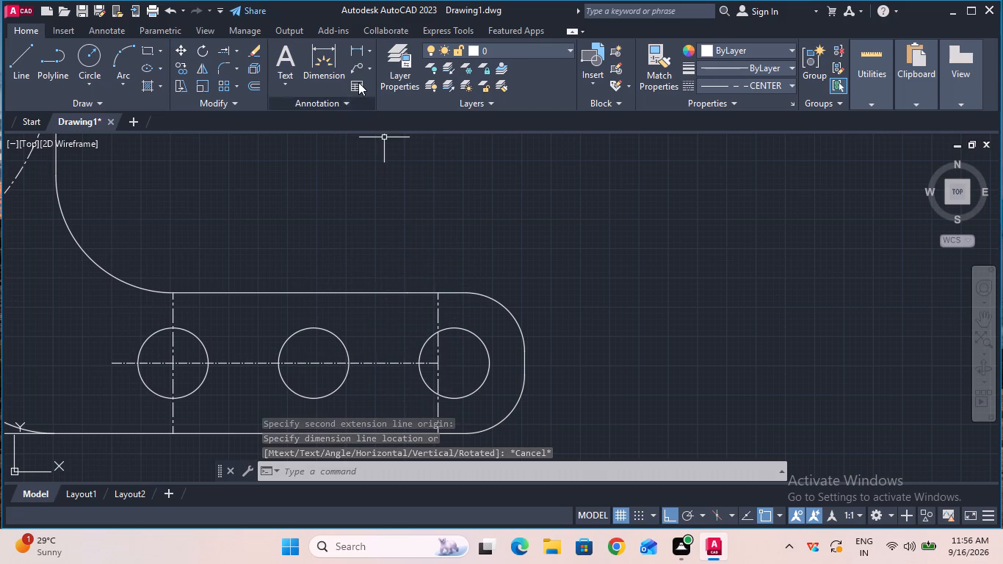
Measure the horizontal distance from the third hole's center to the end of the arm's rounded tip.
click(355, 53)
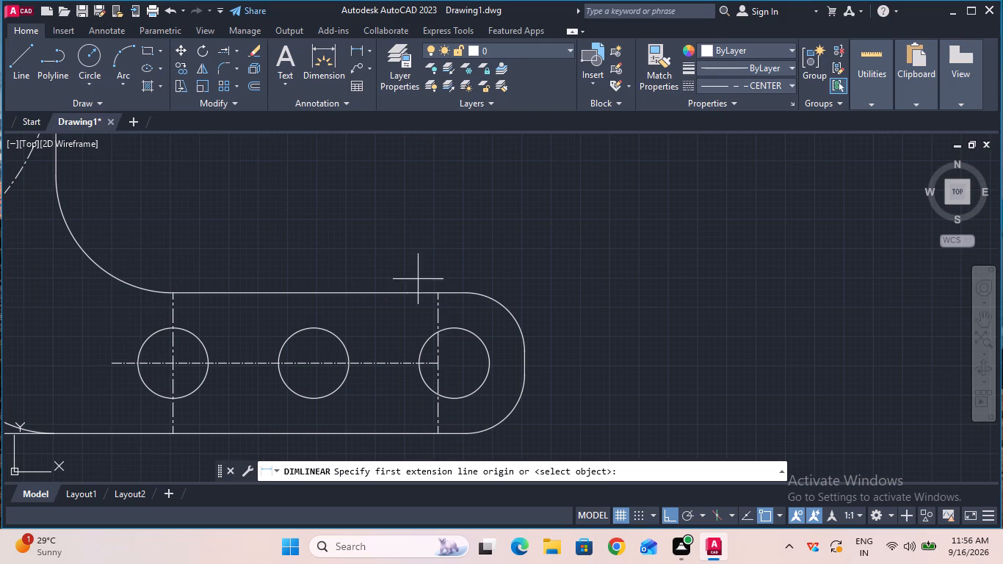
click(456, 366)
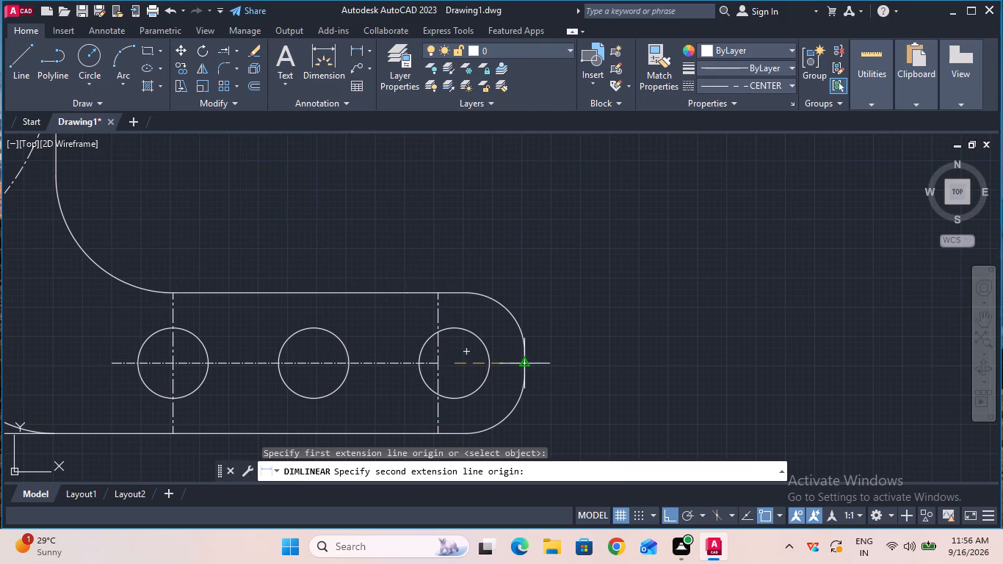
click(529, 364)
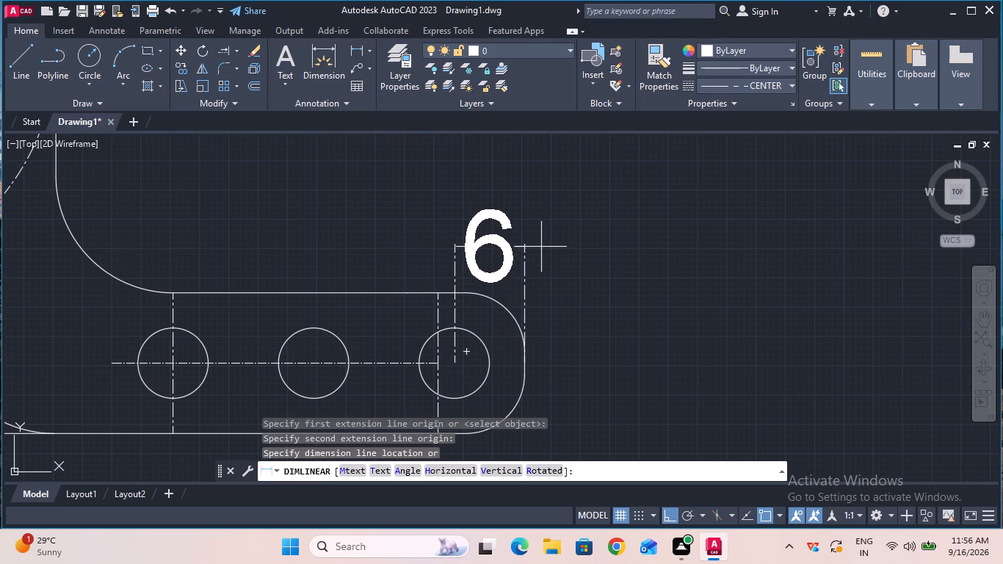
key(Escape)
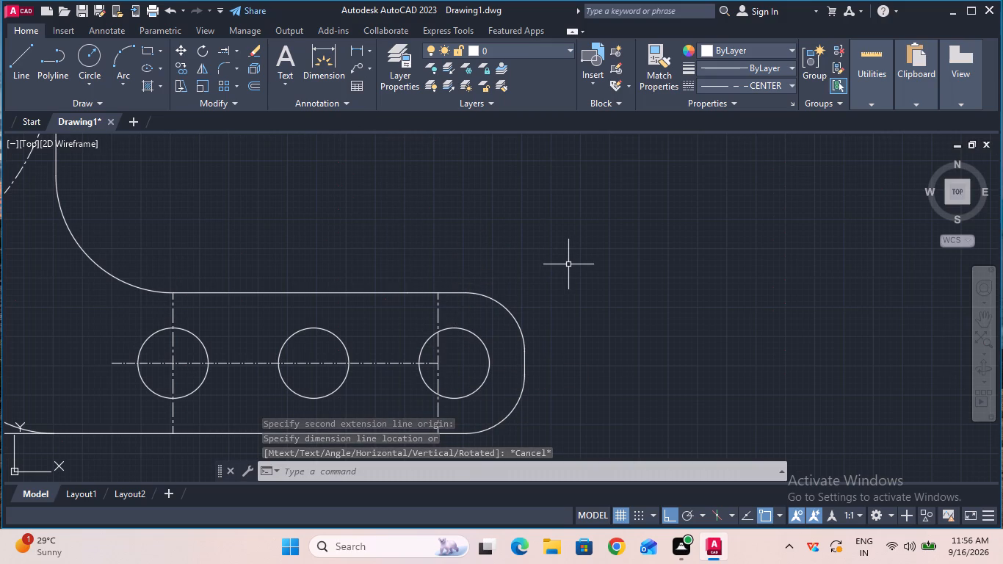
Erase the vertical centerline crossing the third hole near the arm's rounded tip.
click(438, 306)
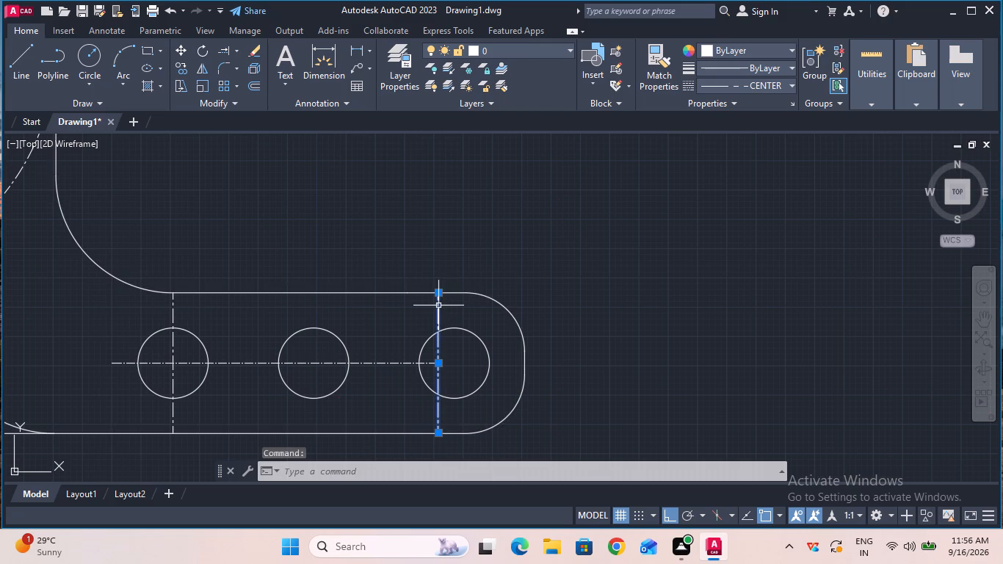
key(Delete)
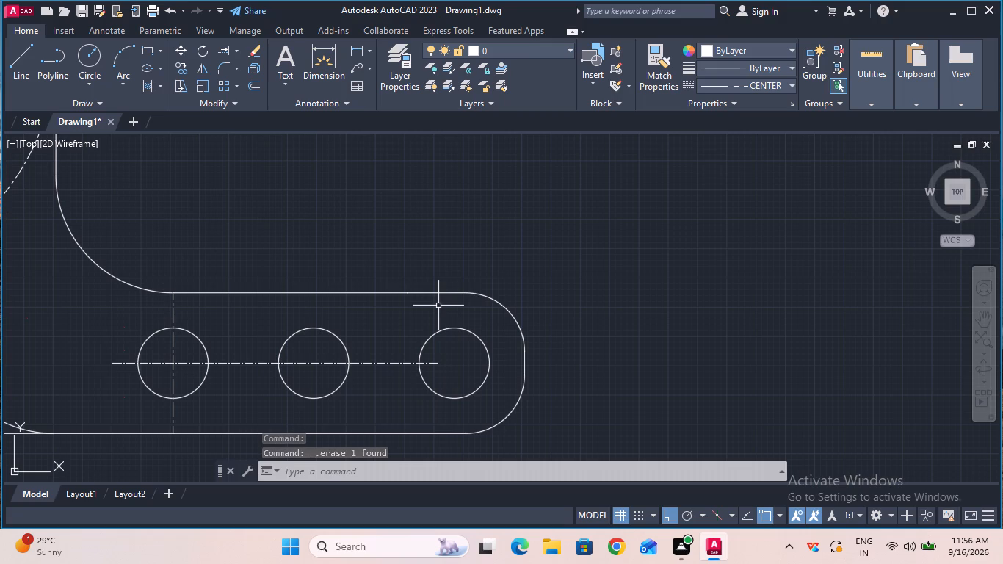
Explode the horizontal centerline running through the arm's three holes.
click(391, 364)
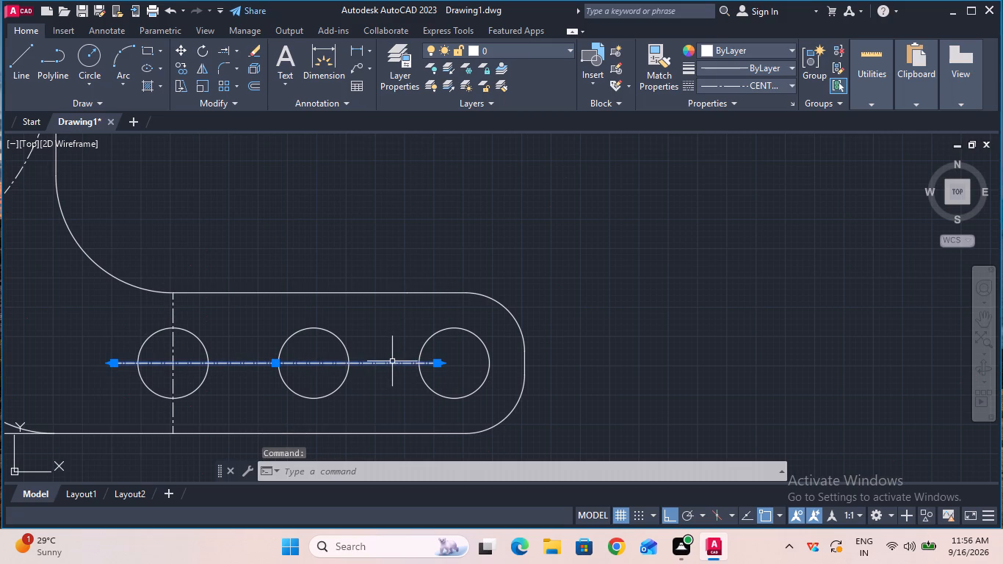
text(ex)
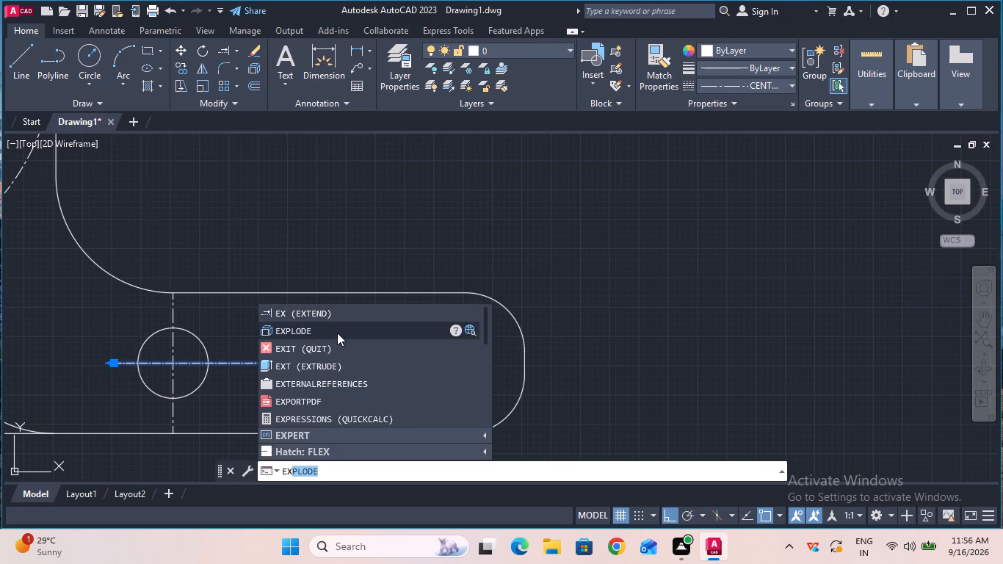
click(337, 331)
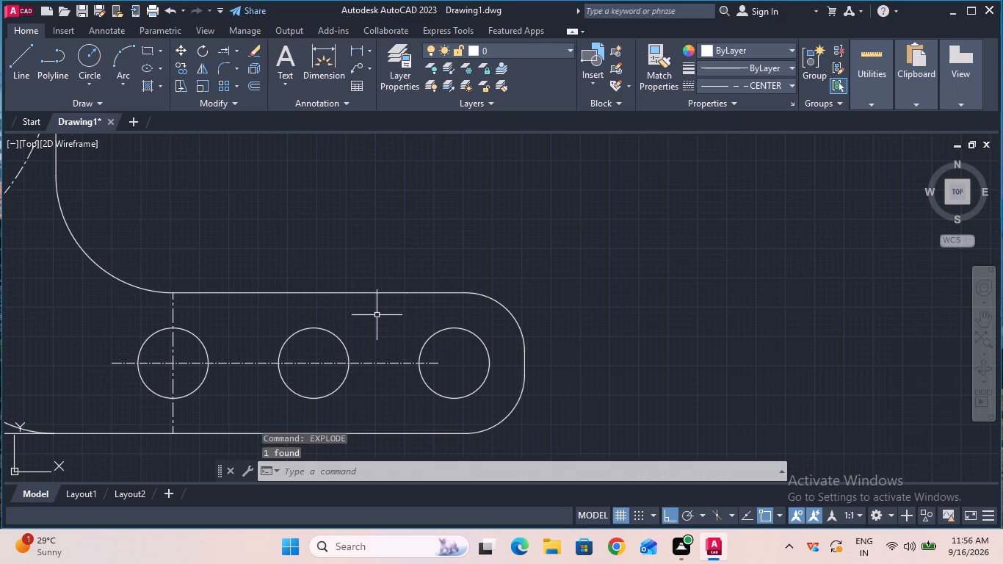
Extend the arm's horizontal centerline through the third hole to the end edge of the rounded tip.
click(227, 51)
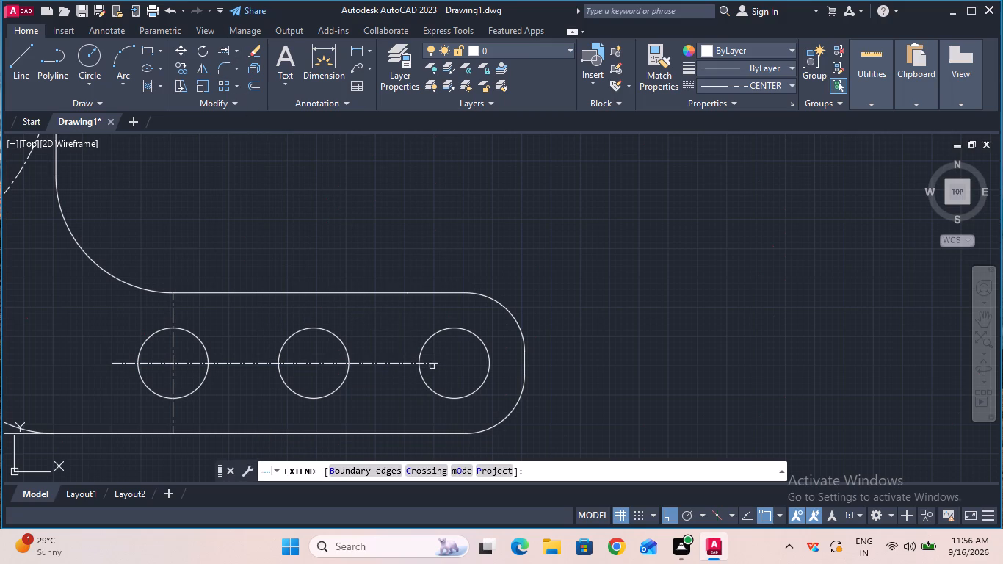
click(433, 360)
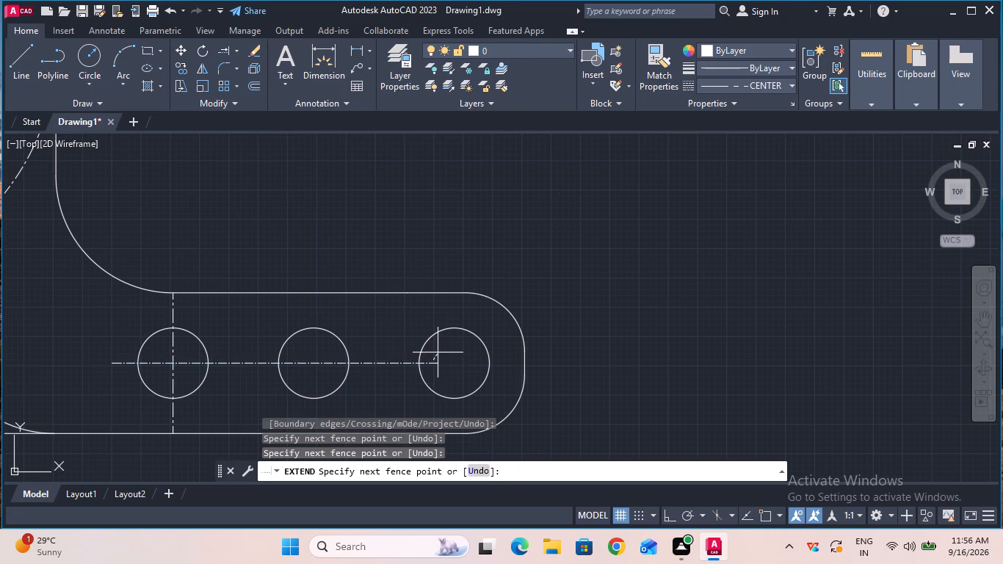
key(Escape)
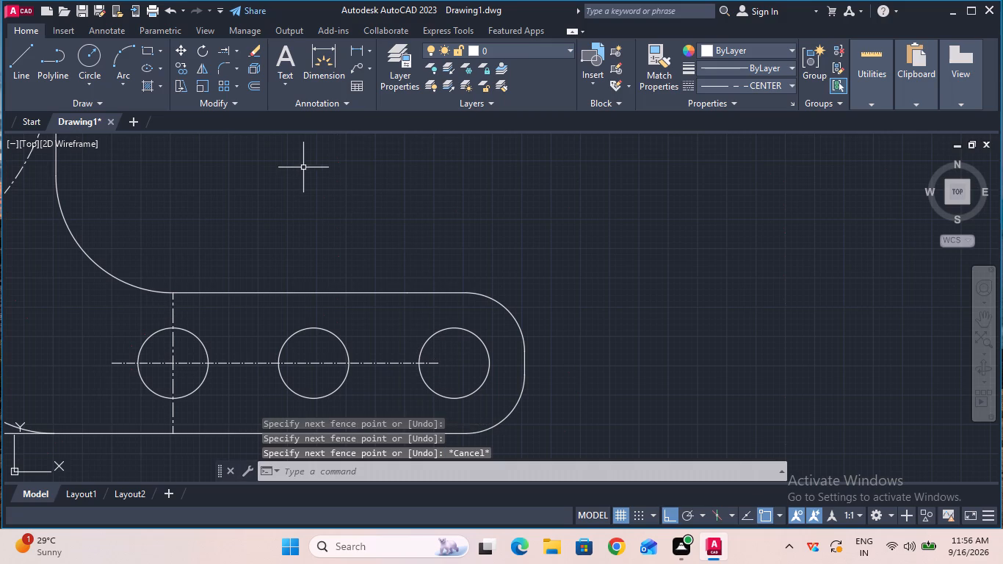
click(224, 47)
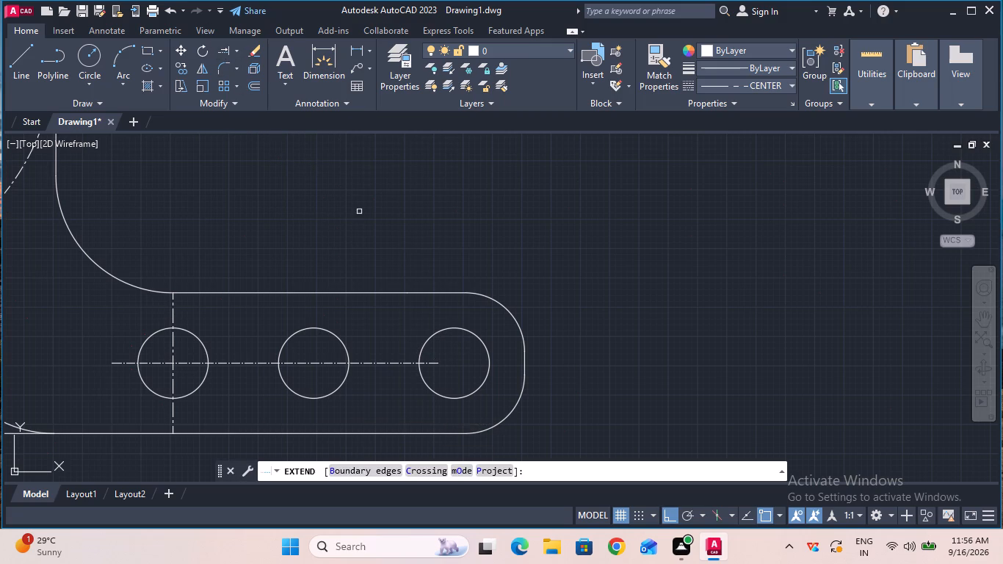
click(434, 362)
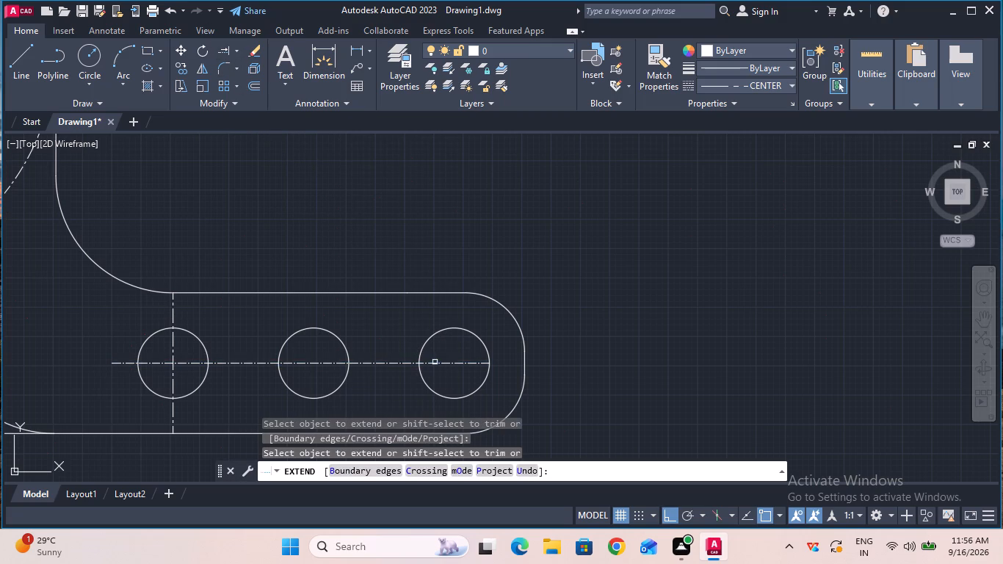
click(471, 363)
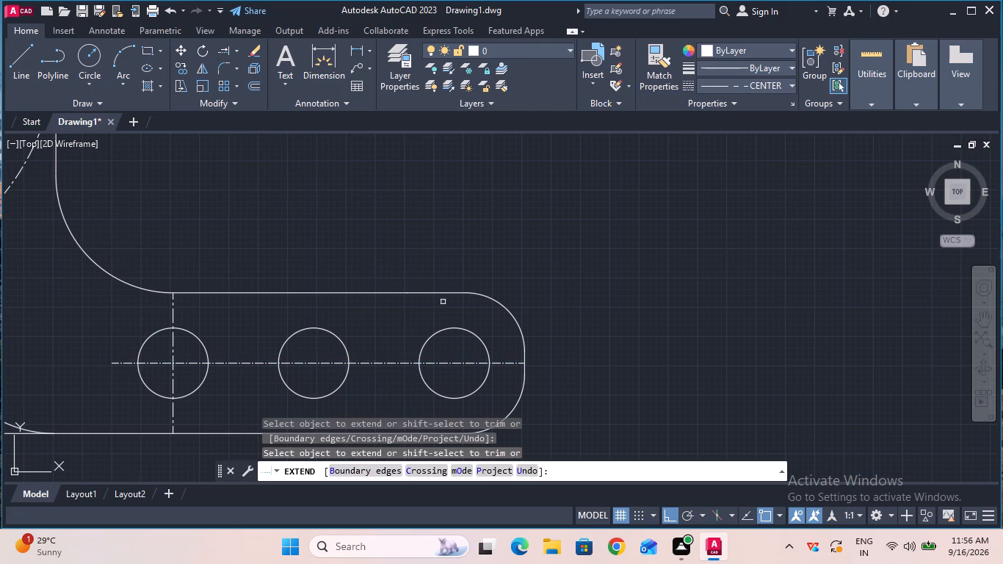
key(Escape)
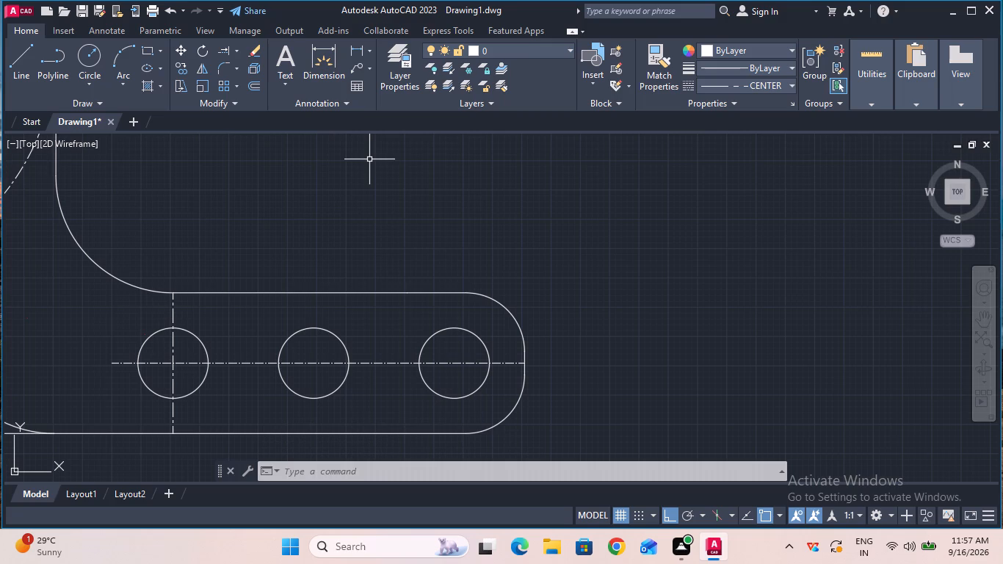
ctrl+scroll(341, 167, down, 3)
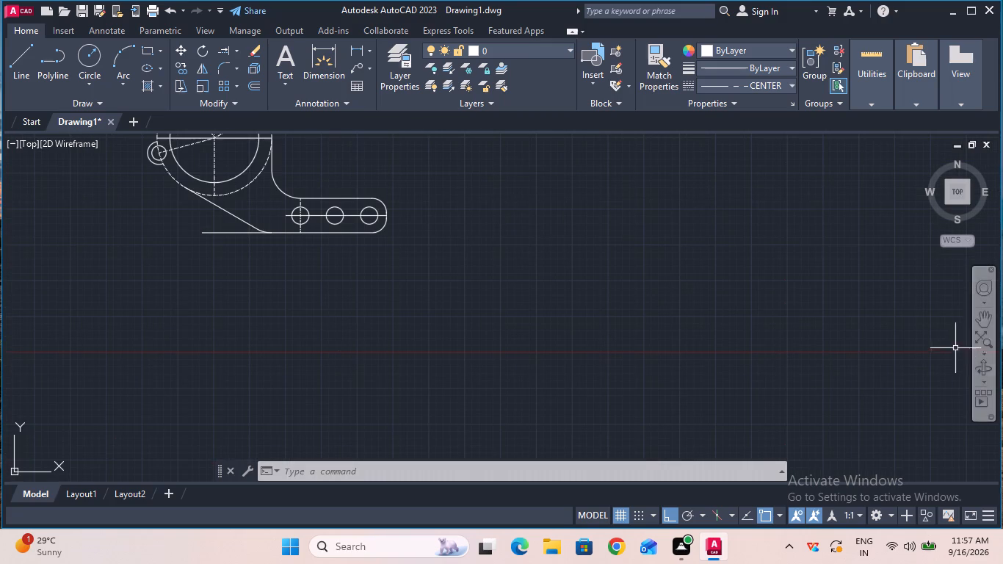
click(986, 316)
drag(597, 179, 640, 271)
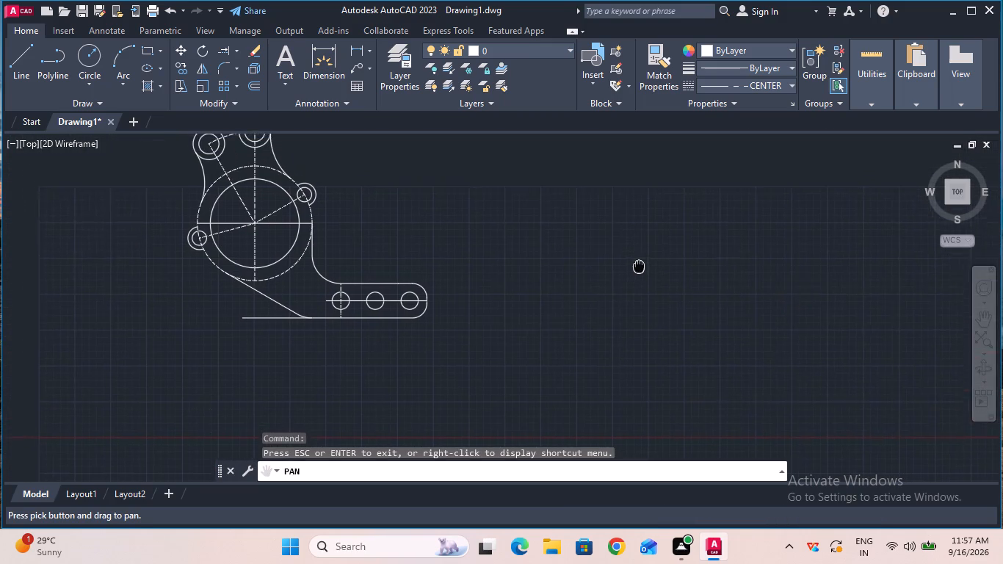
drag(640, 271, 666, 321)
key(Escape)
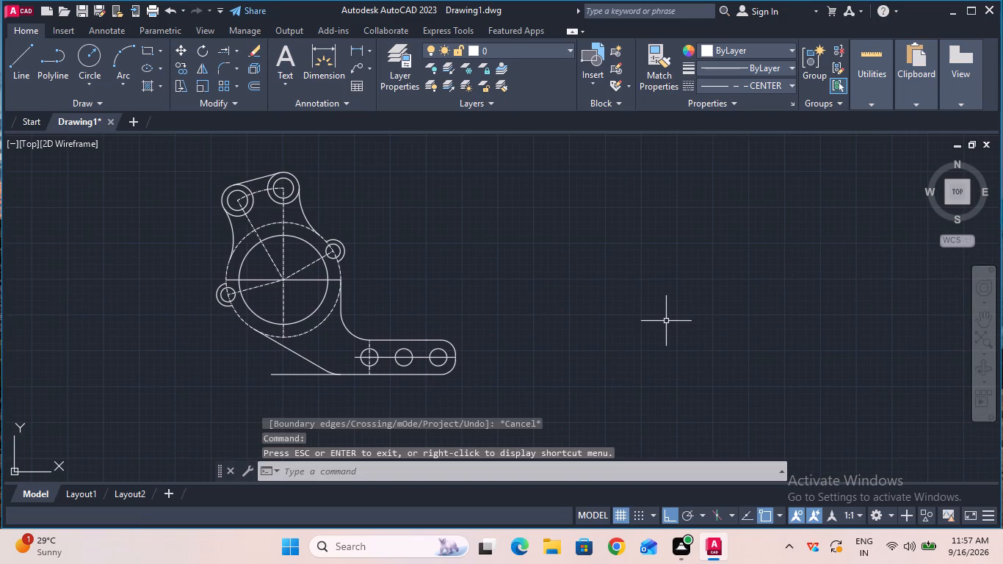
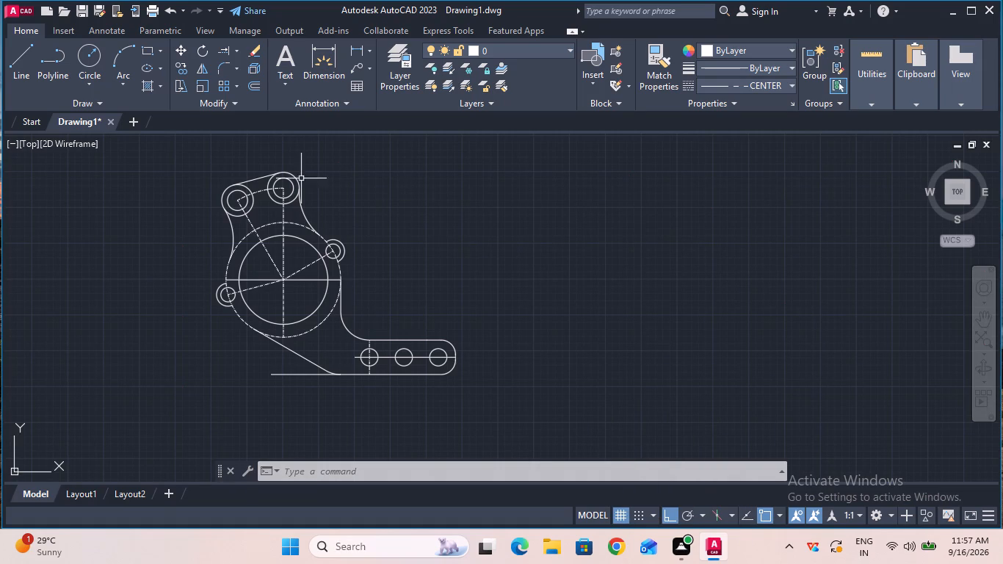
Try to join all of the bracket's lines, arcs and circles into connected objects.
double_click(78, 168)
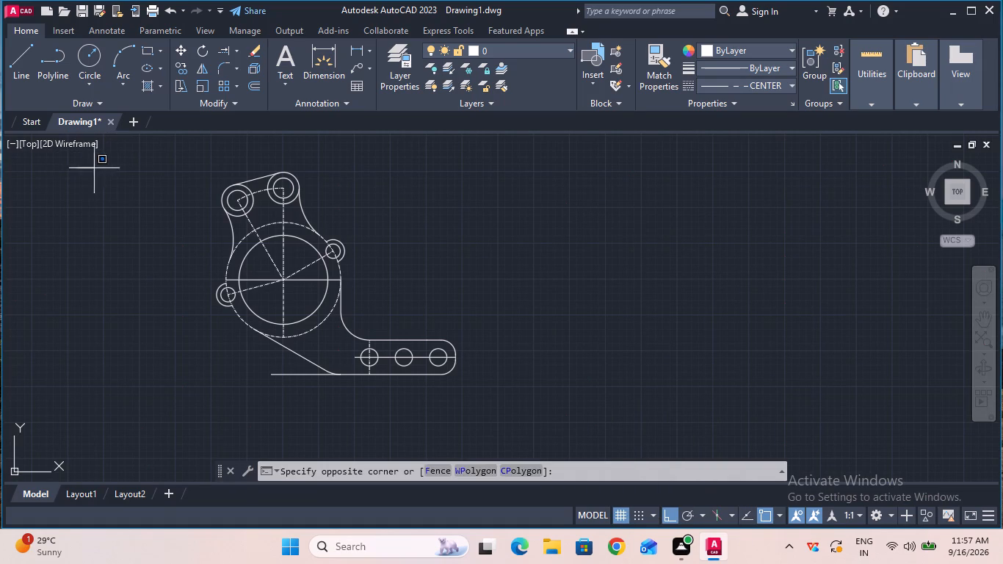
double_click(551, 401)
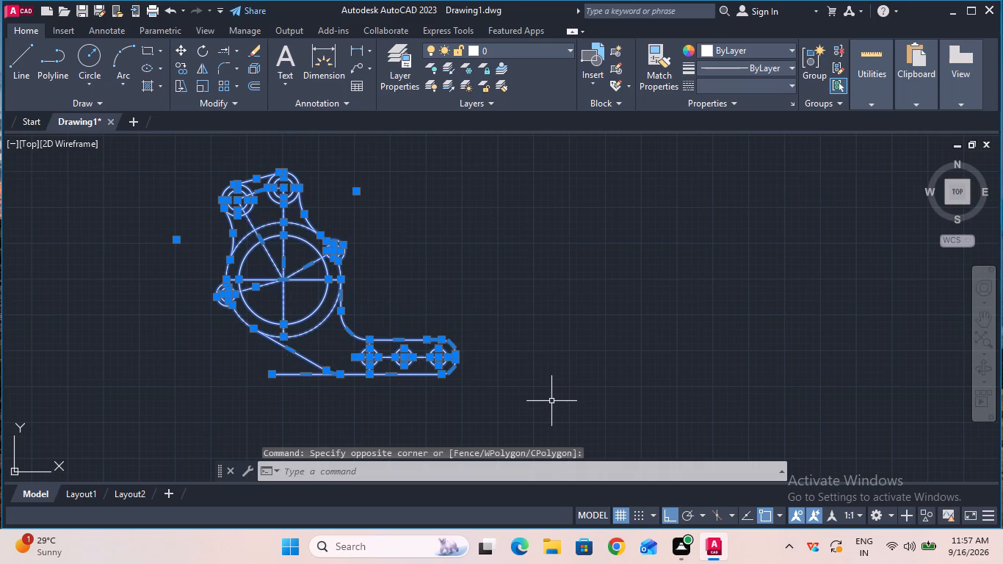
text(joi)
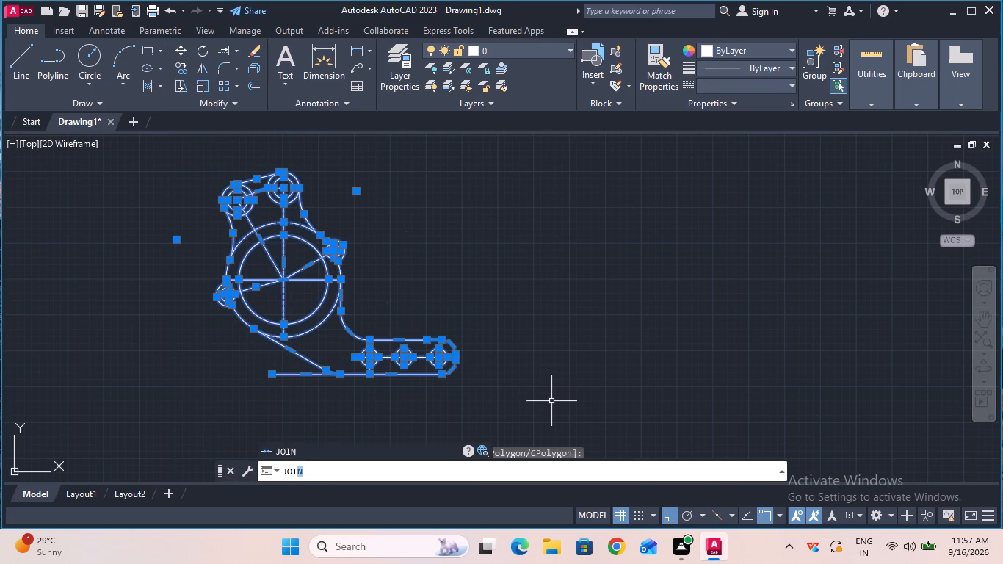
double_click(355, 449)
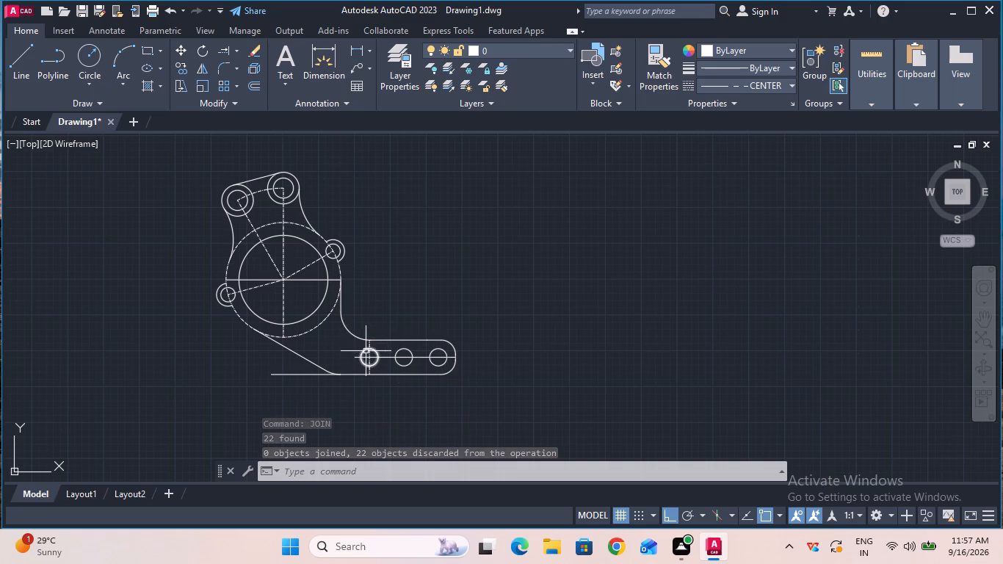
Measure the horizontal distance between the large circle's vertical centerline and the vertical centerline of the arm's first hole.
ctrl+scroll(395, 358, up, 3)
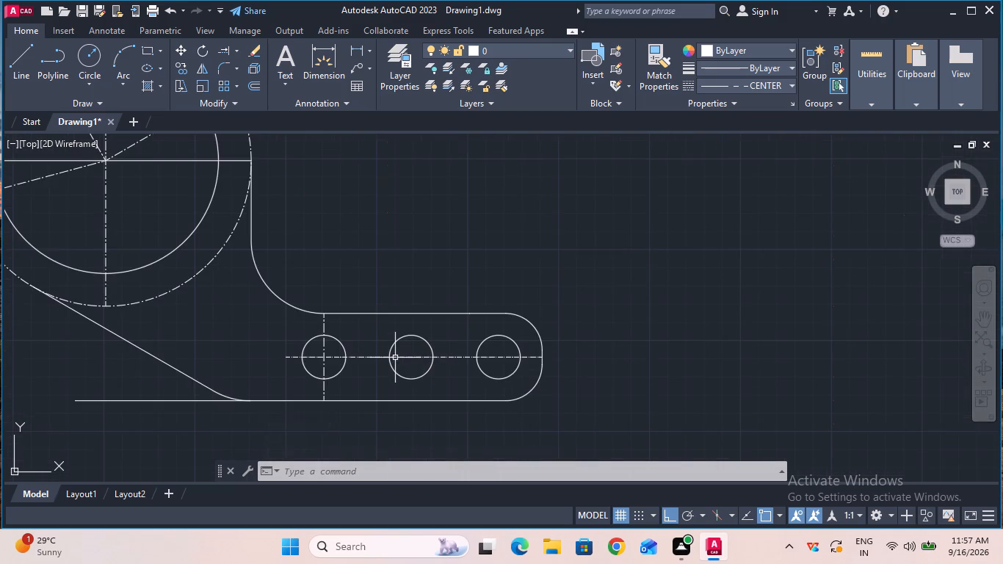
ctrl+scroll(395, 358, up, 2)
ctrl+scroll(395, 358, down, 6)
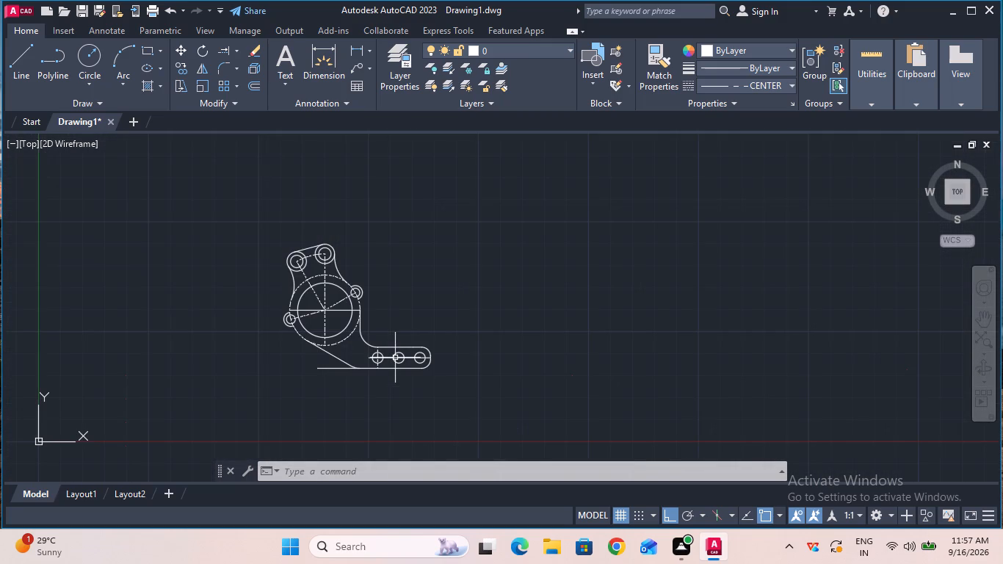
ctrl+scroll(395, 358, up, 1)
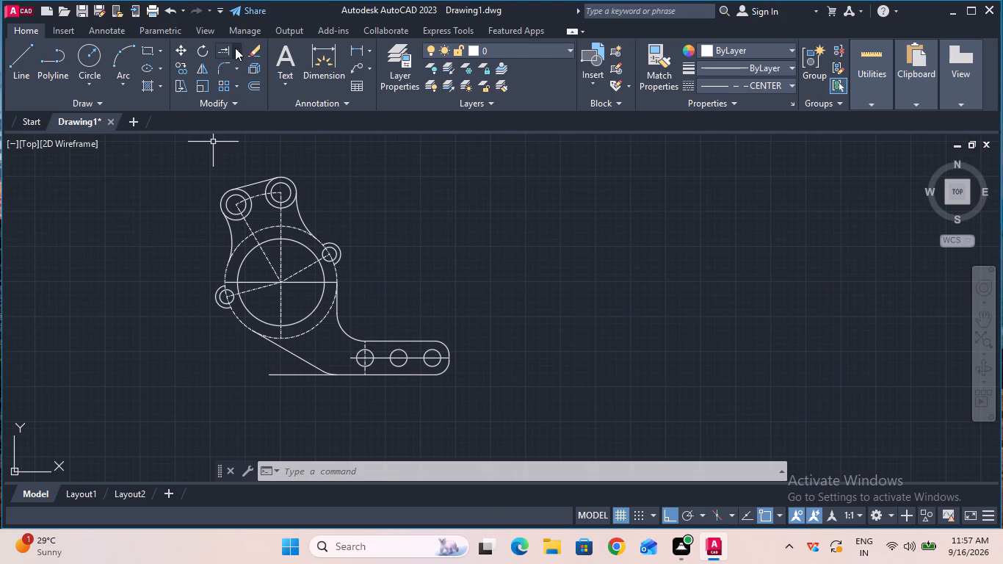
click(361, 48)
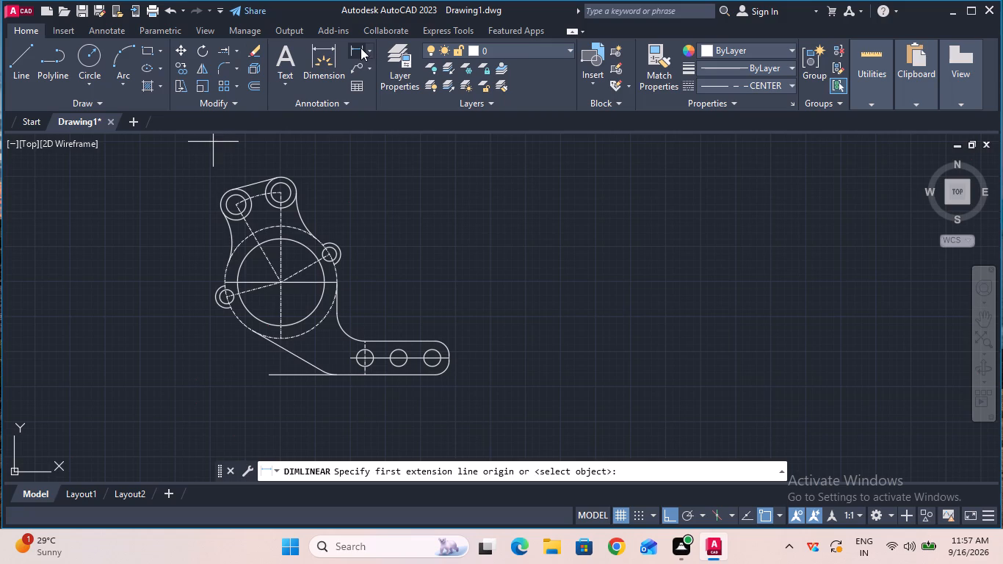
click(280, 332)
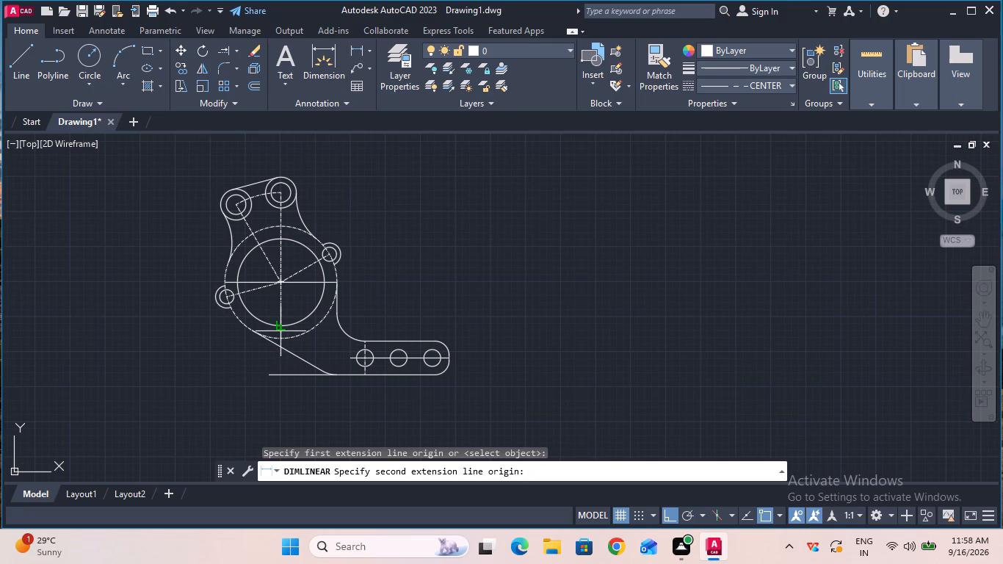
click(366, 346)
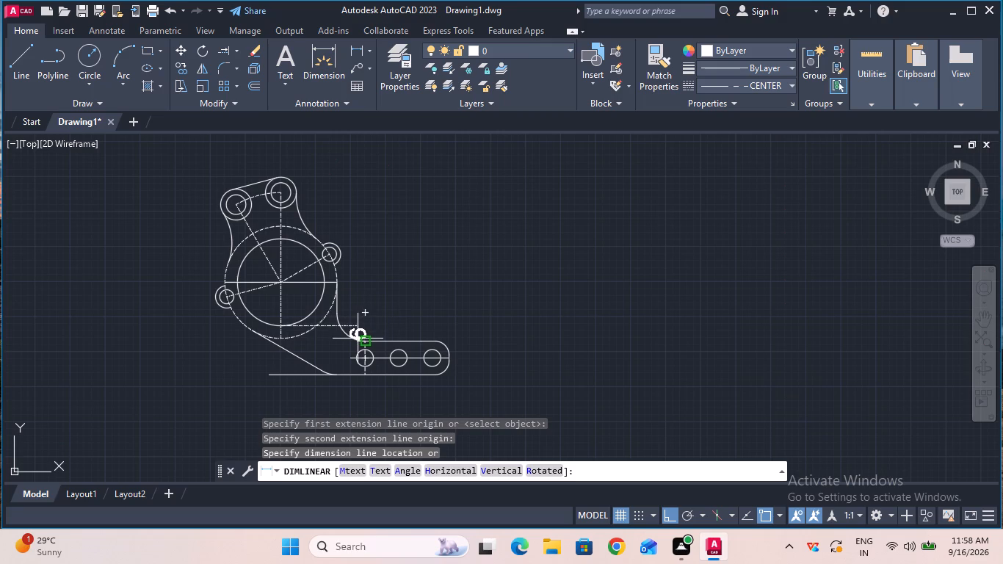
key(Escape)
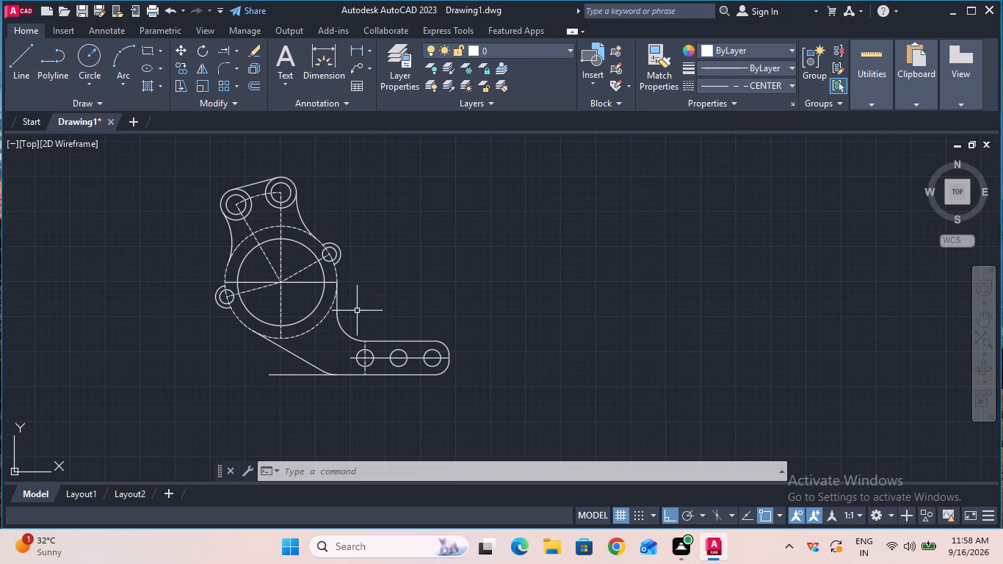
scroll(357, 311, right, 1)
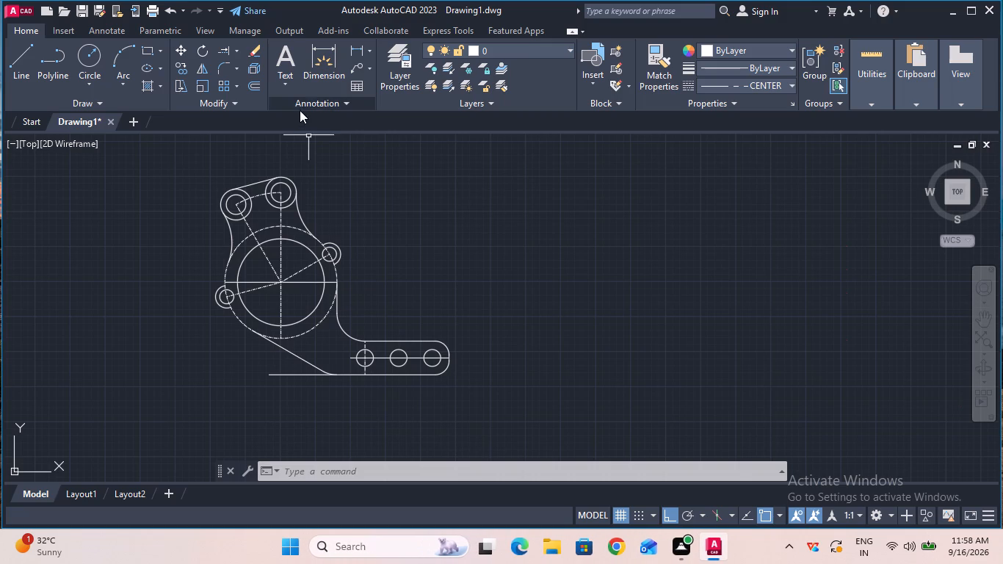
click(357, 46)
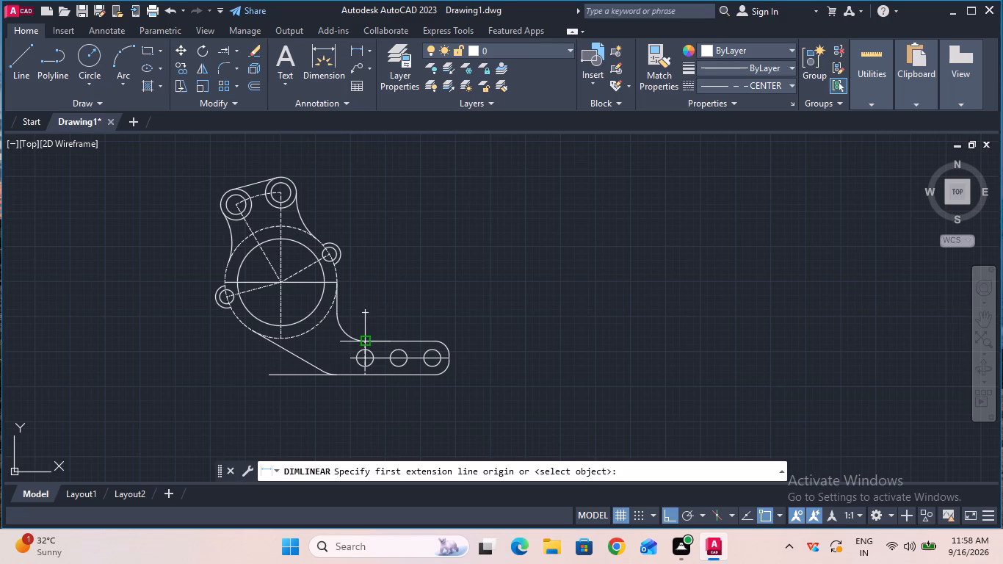
click(366, 347)
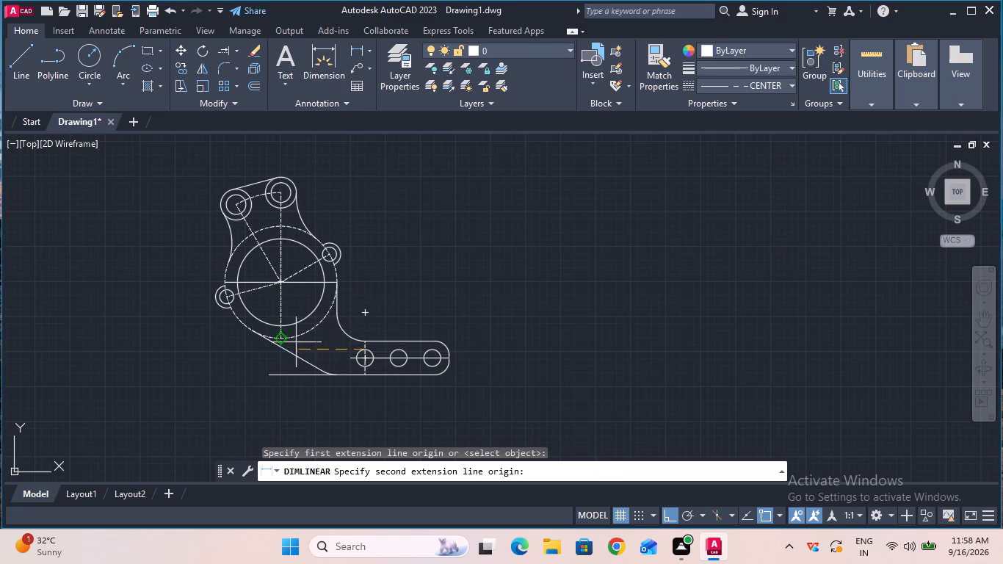
click(283, 342)
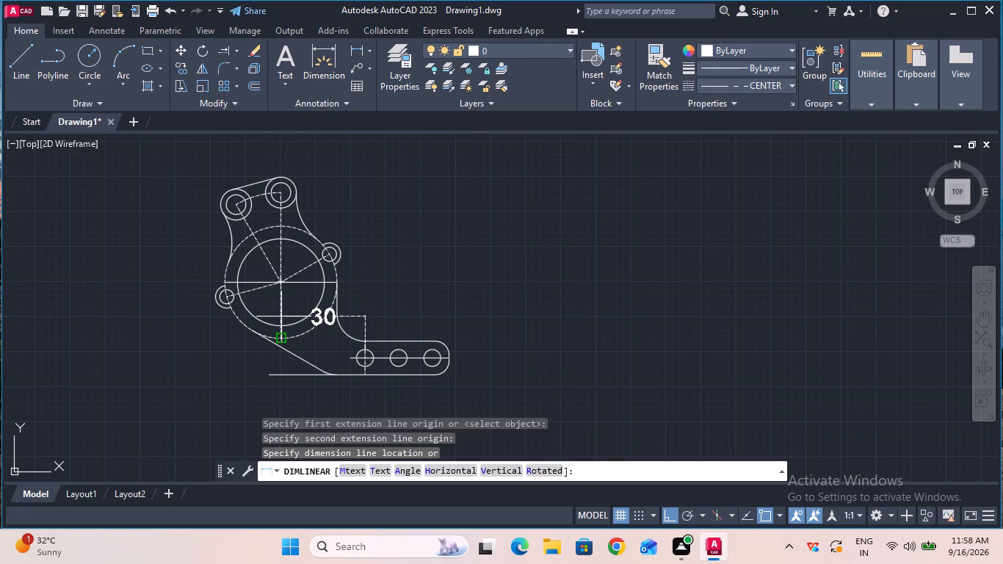
key(Escape)
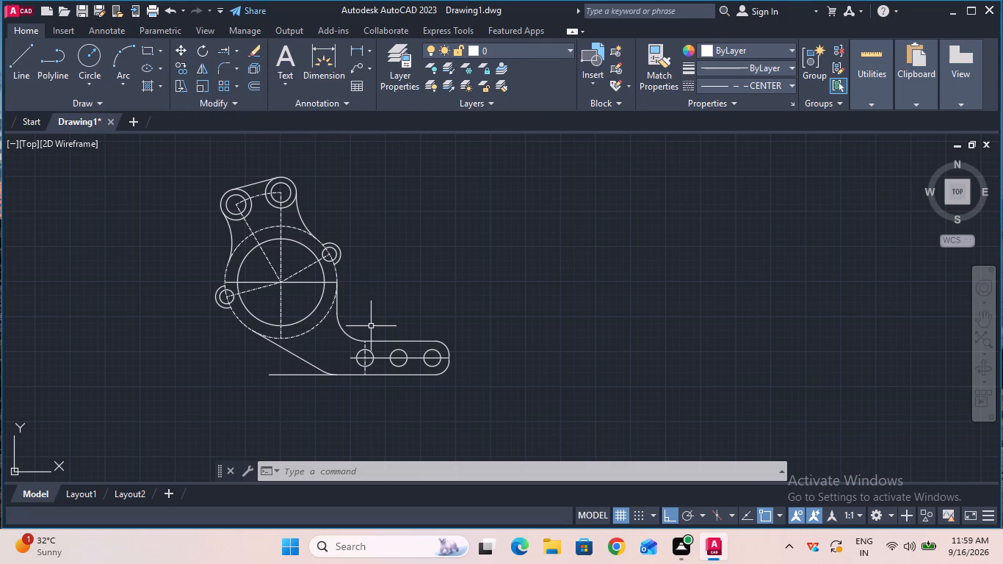
Trim away the arm's whole outline: inner corner arc, rounded-tip profile, vertical edge, sloping edge with its small arc, and bottom line.
ctrl+scroll(340, 328, up, 2)
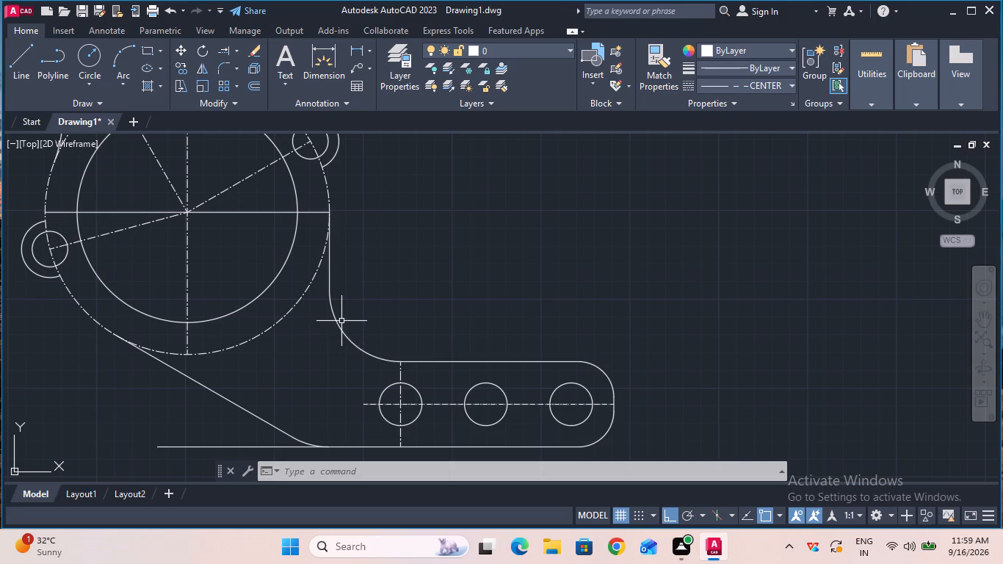
click(235, 47)
click(243, 70)
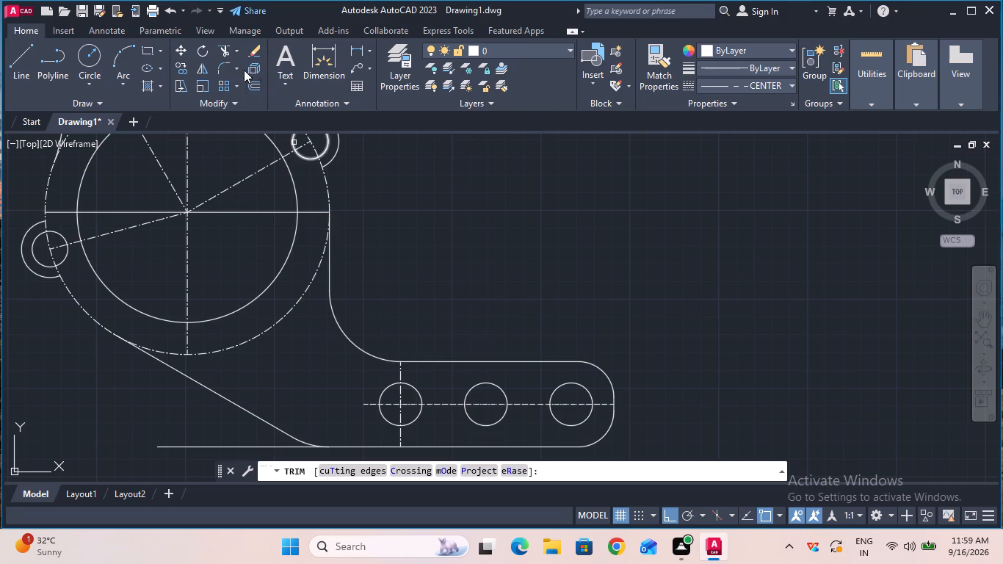
click(334, 319)
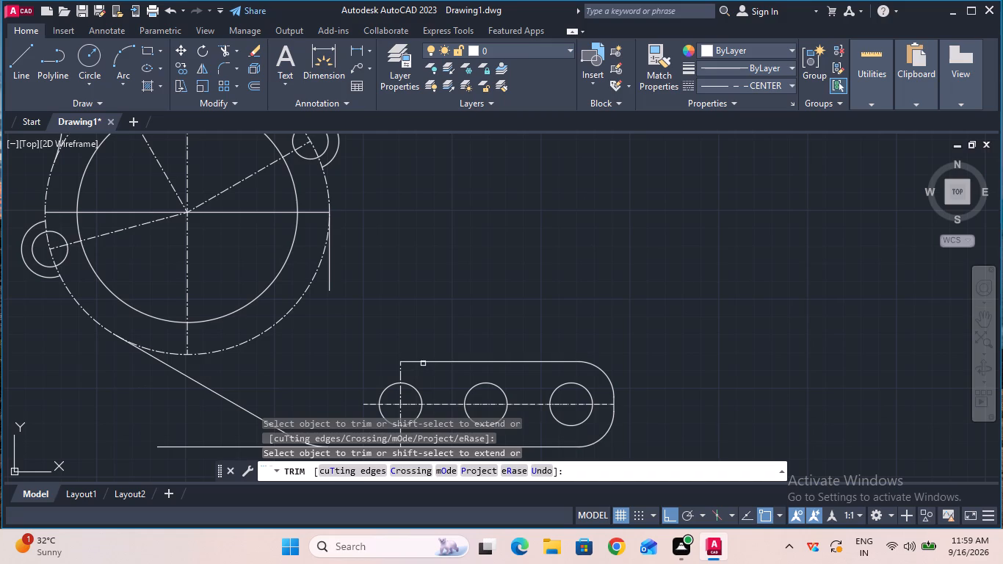
click(423, 362)
ctrl+scroll(507, 354, down, 1)
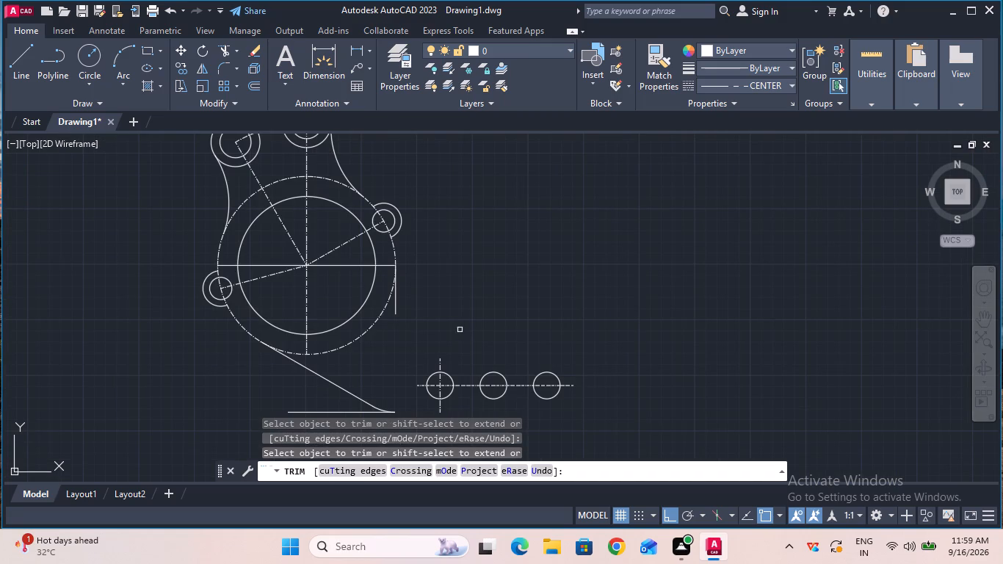
click(397, 311)
click(353, 395)
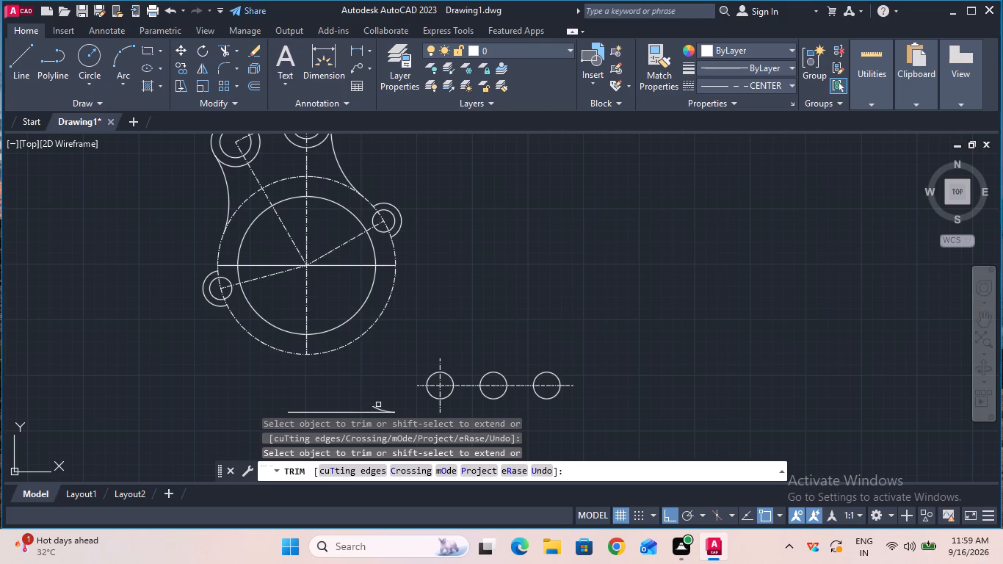
click(377, 407)
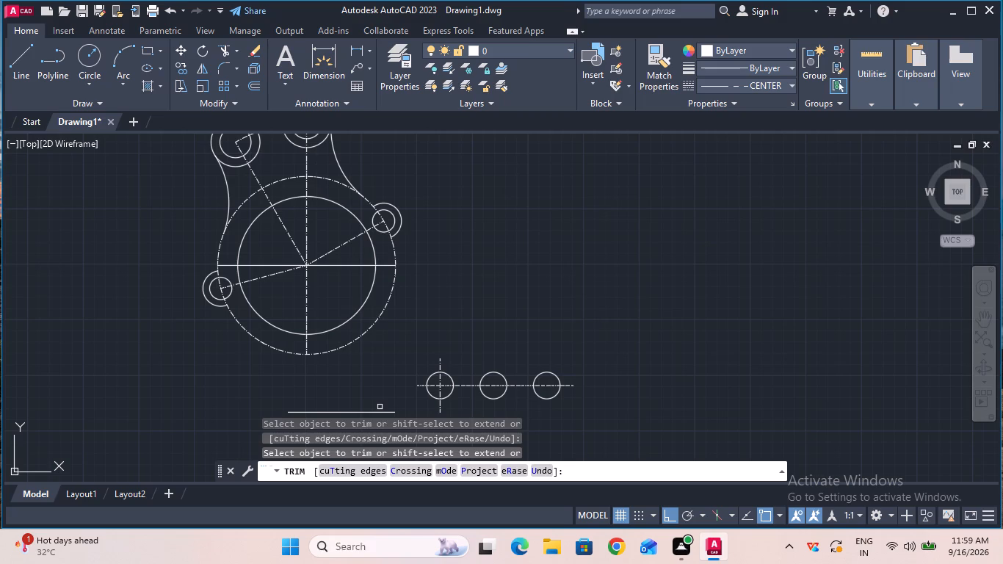
click(380, 414)
key(Escape)
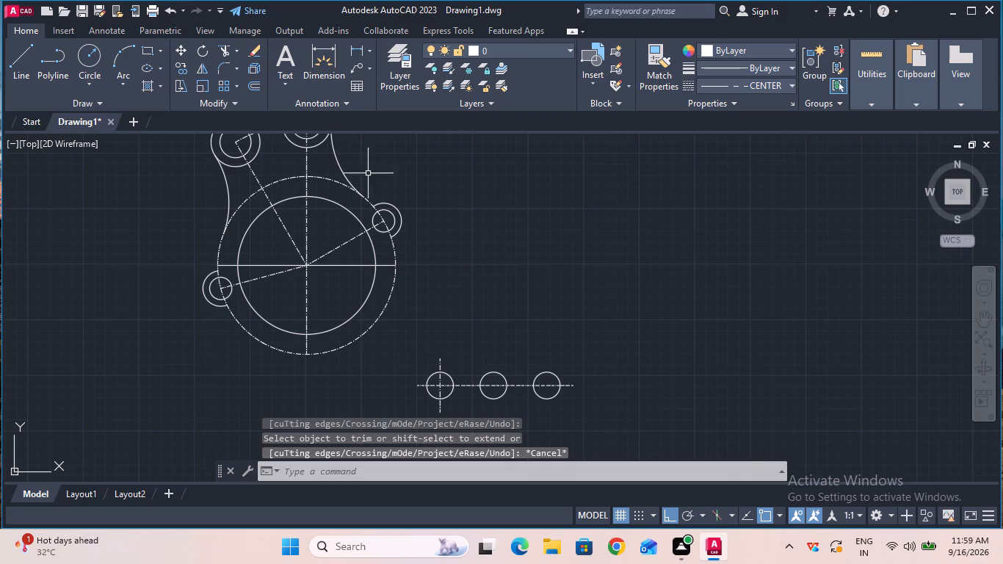
Move the arm's first hole 3 units along the horizontal centerline, toward the large circle's side.
click(186, 46)
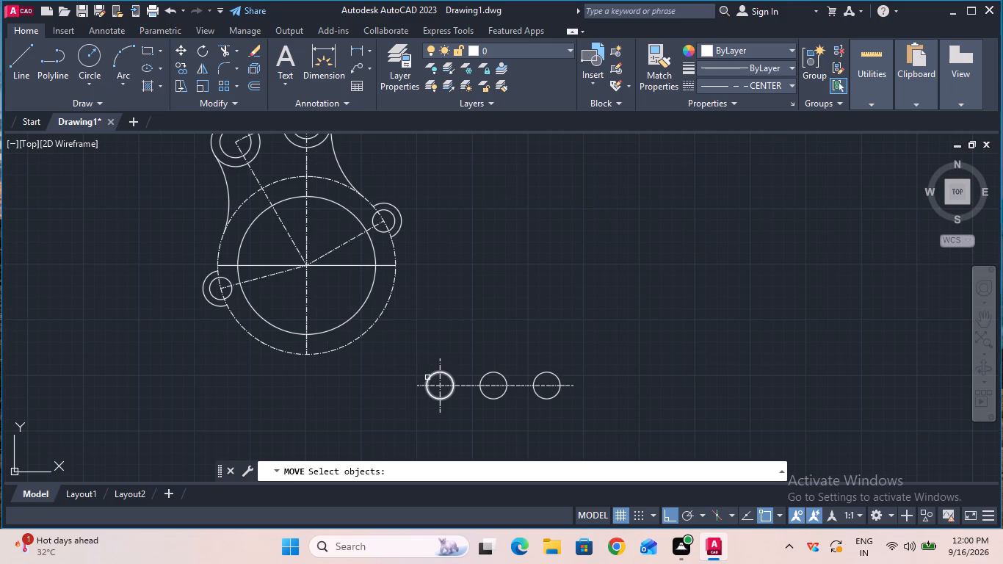
click(427, 377)
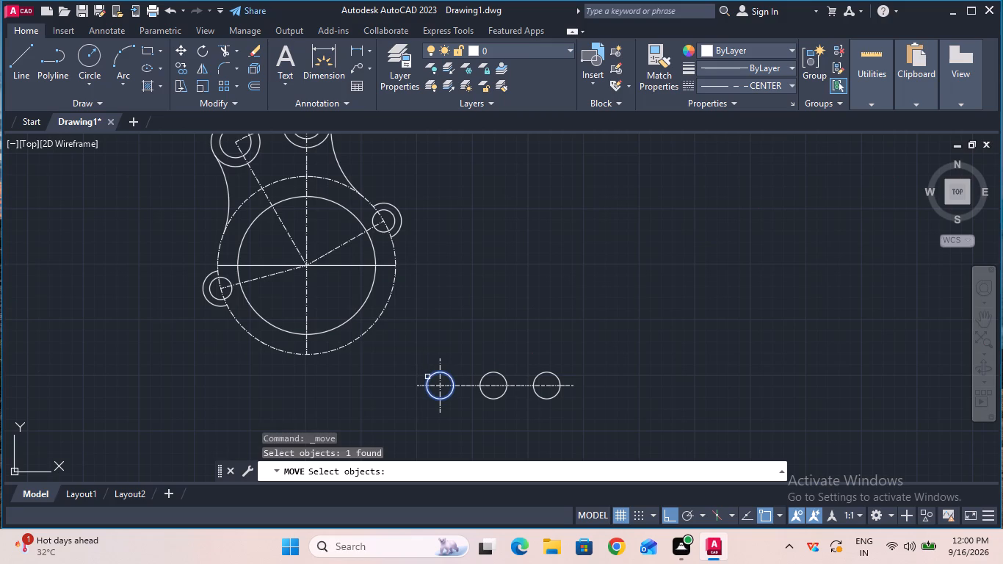
key(Return)
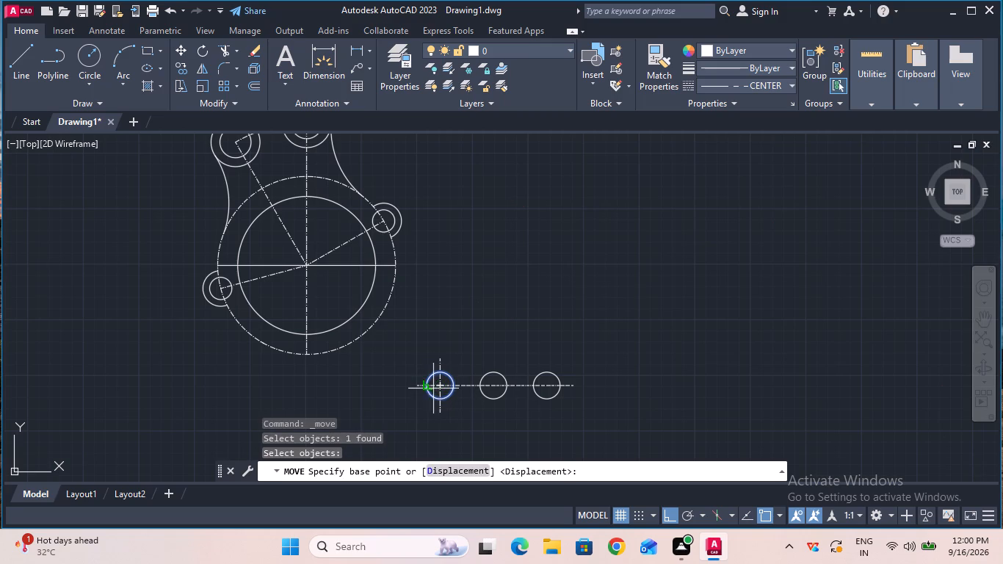
click(430, 386)
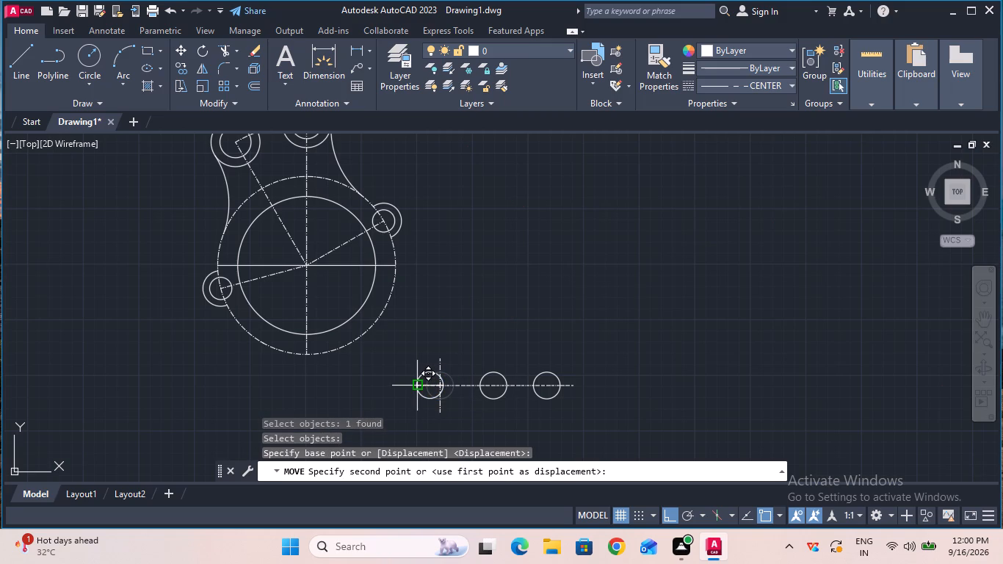
key(3)
key(Return)
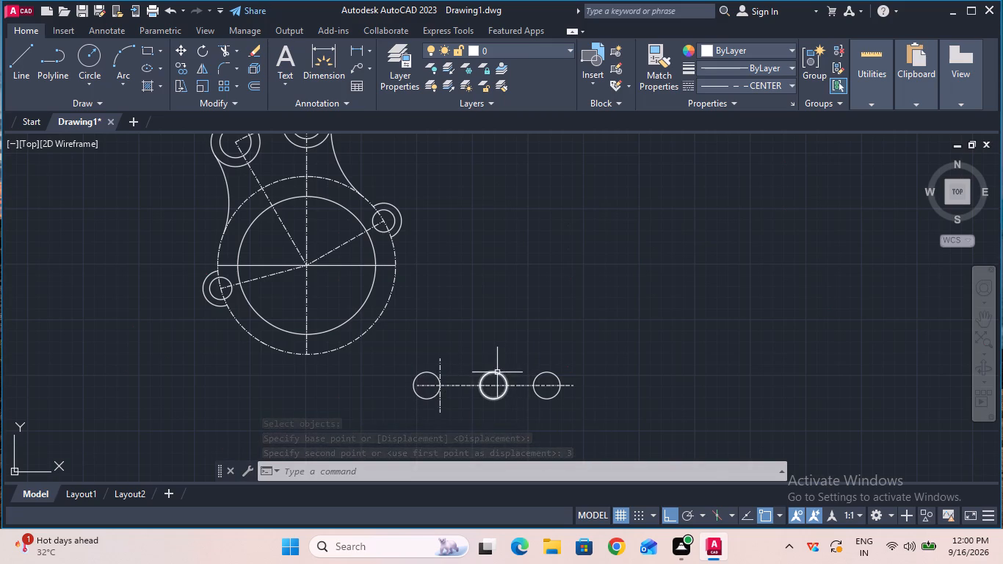
Move the arm's middle hole 3 units along the horizontal centerline, toward the large circle's side.
click(176, 42)
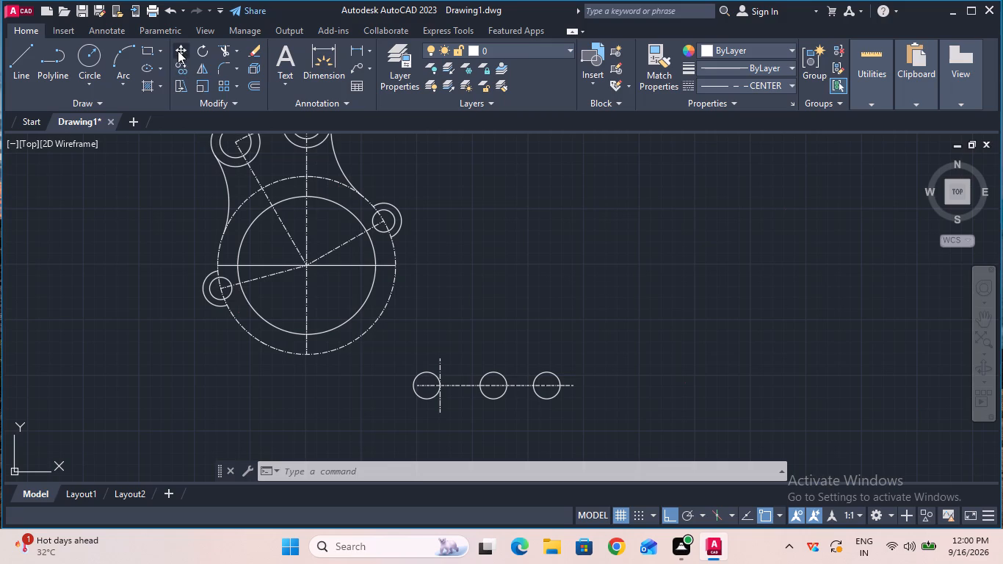
click(180, 52)
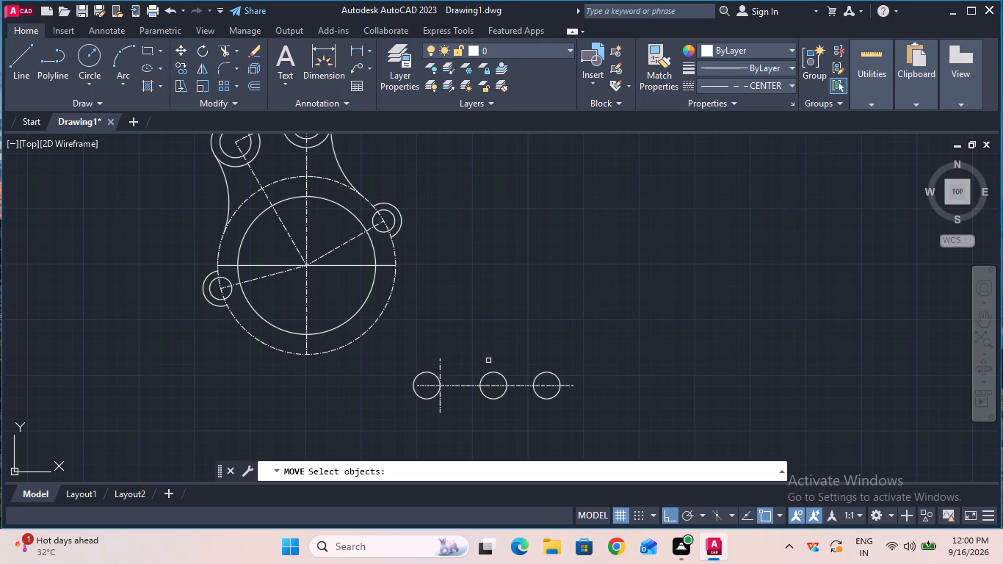
click(490, 371)
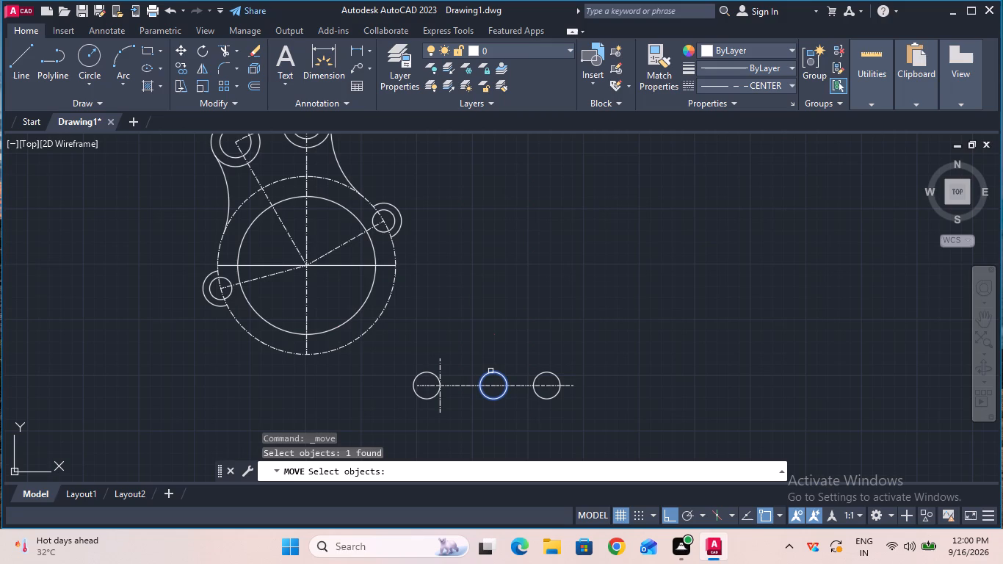
key(Return)
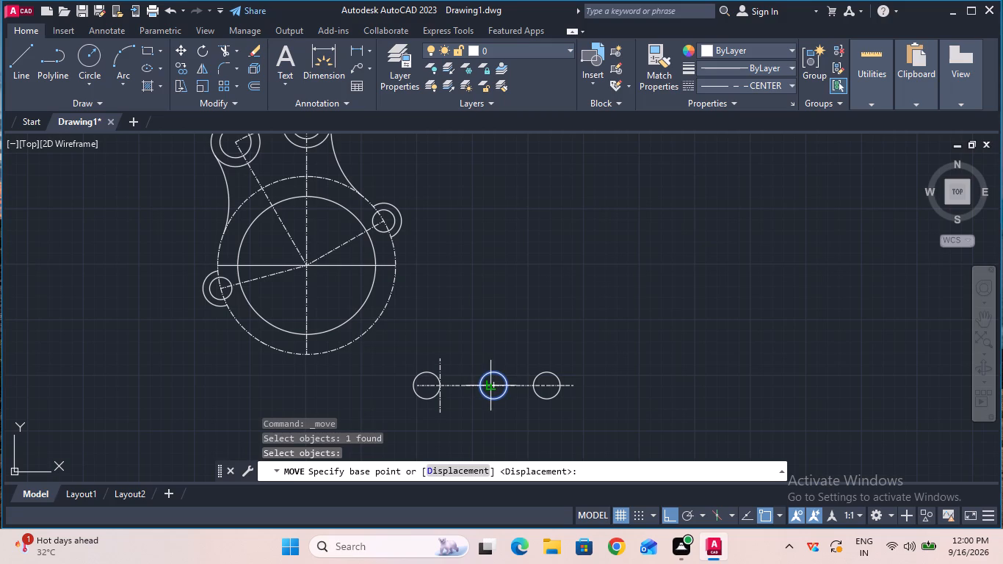
click(479, 384)
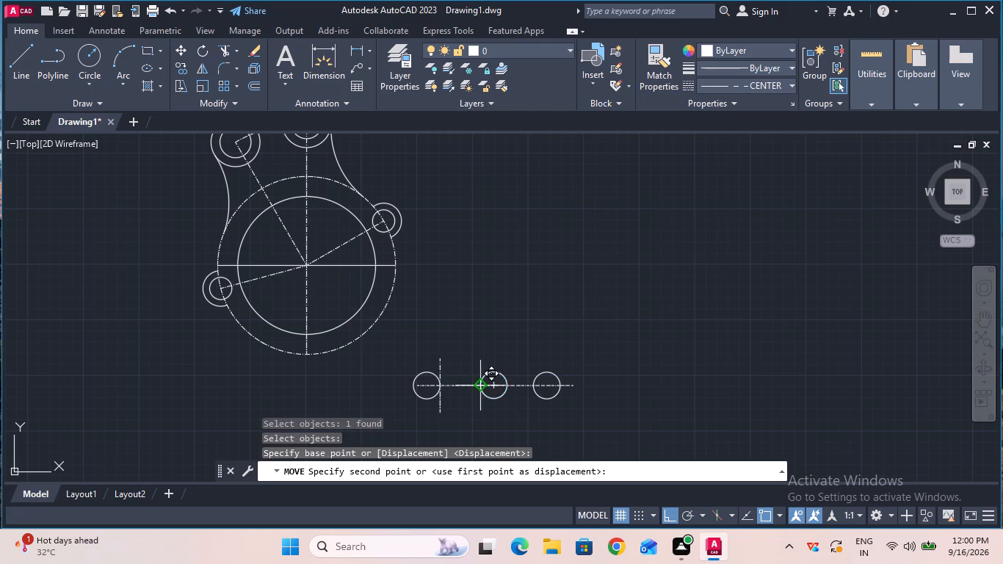
key(3)
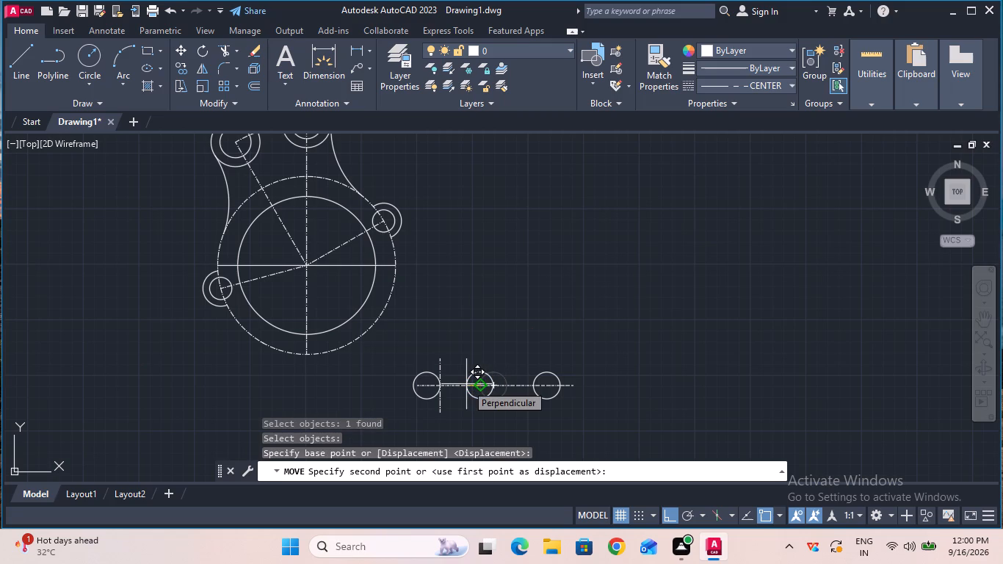
key(Return)
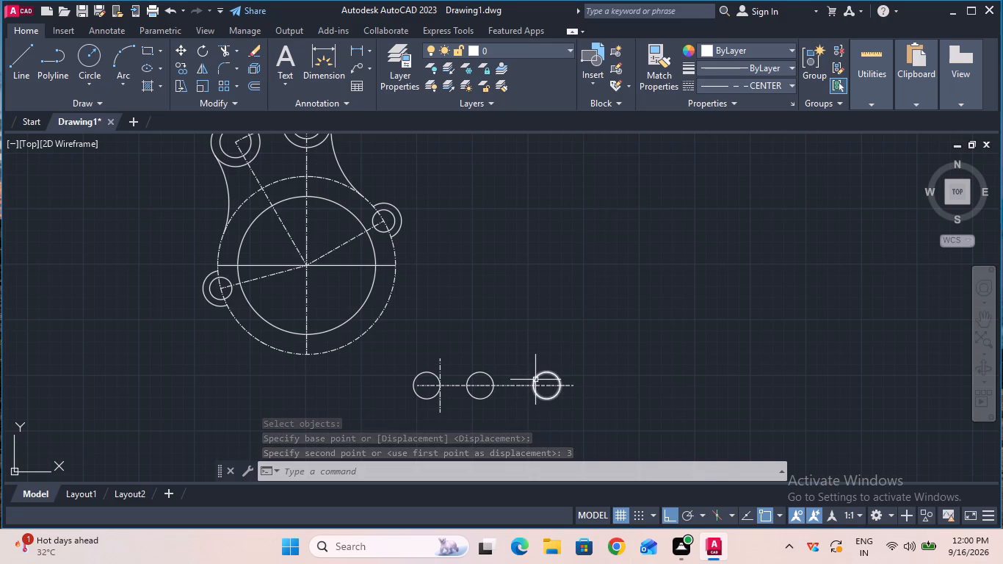
Move the arm's third hole, farthest from the large circle, 3 units along the horizontal centerline toward the other holes.
click(182, 54)
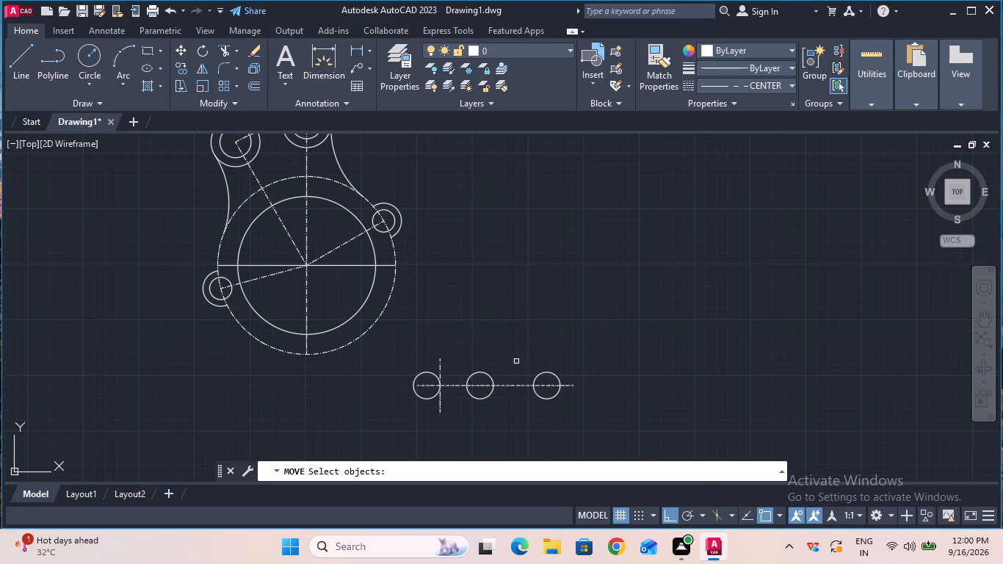
click(537, 379)
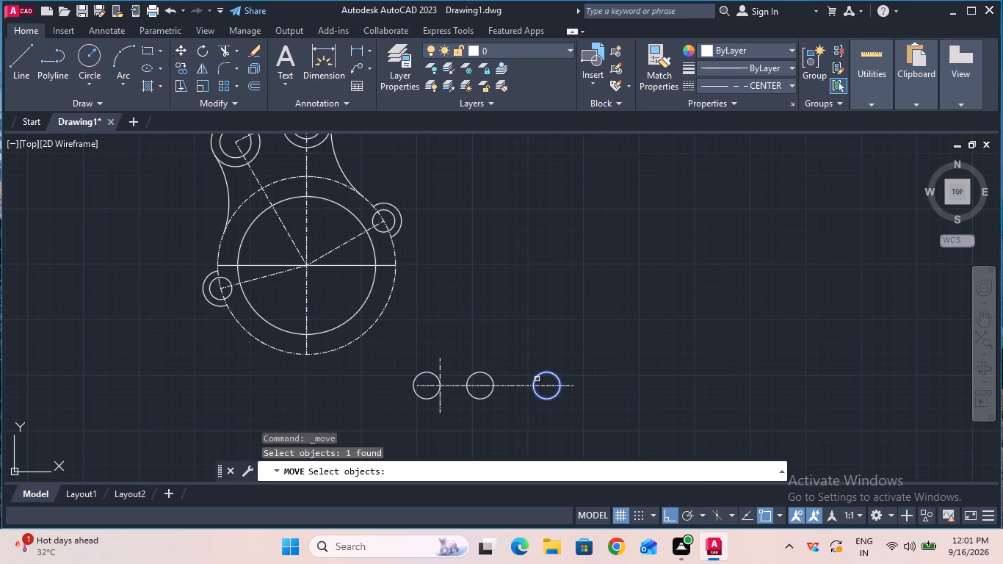
key(Return)
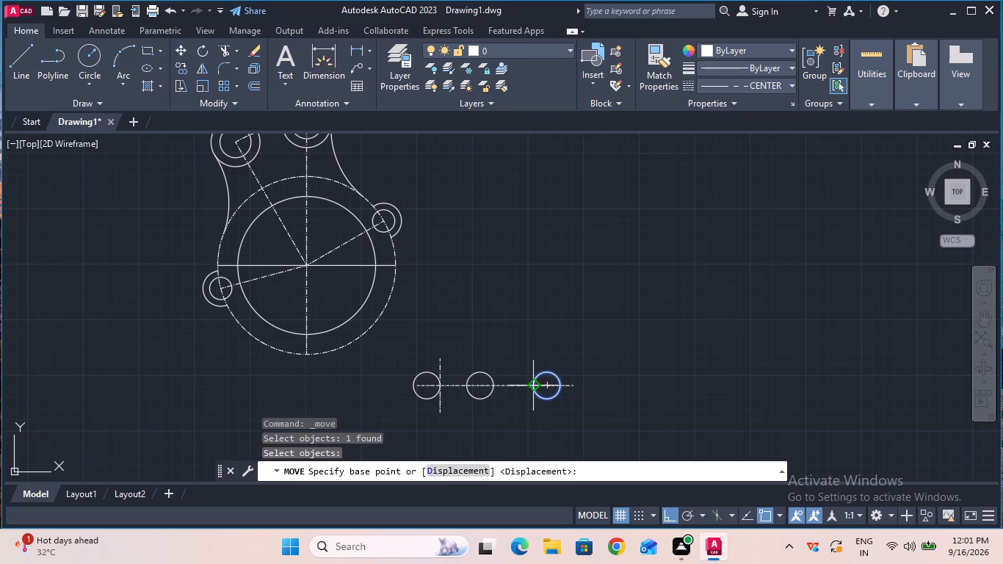
click(533, 383)
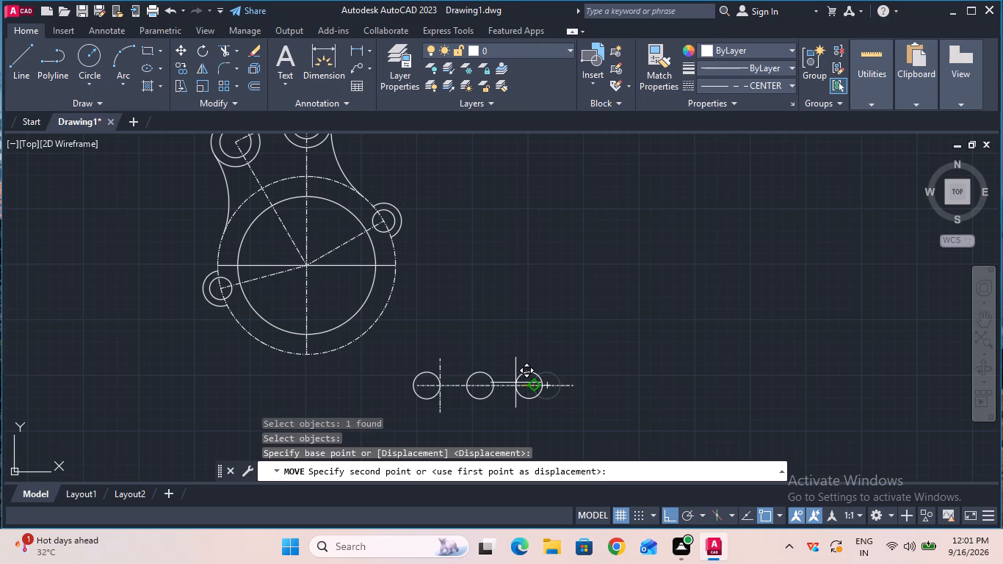
key(3)
key(Return)
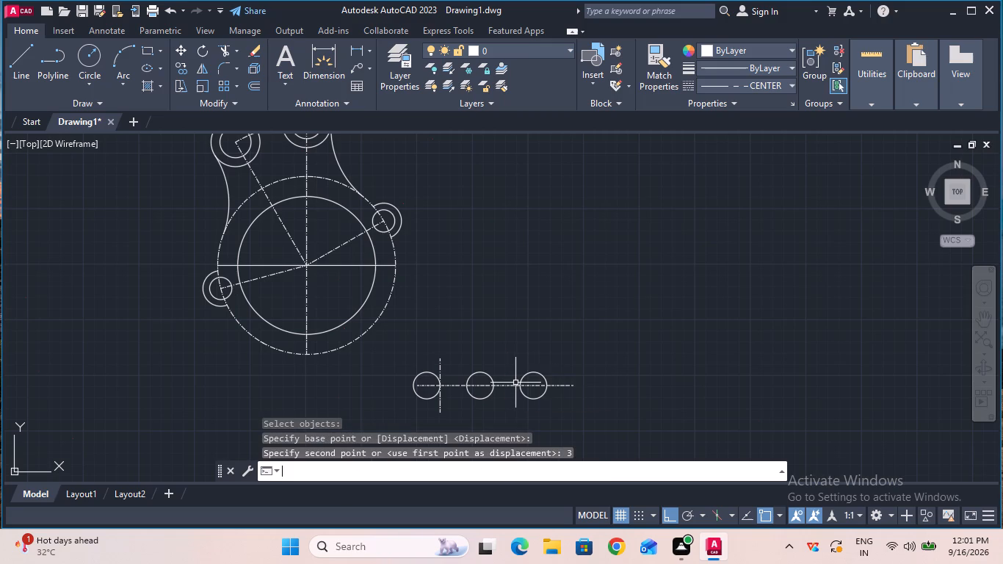
key(Escape)
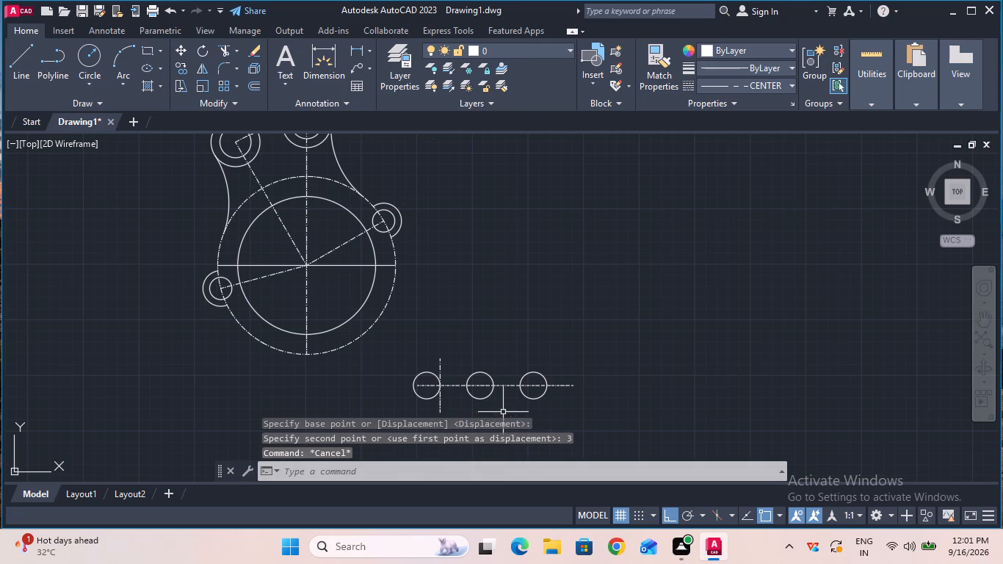
Trim away both halves of the short vertical centerline beside the arm's first hole.
click(224, 52)
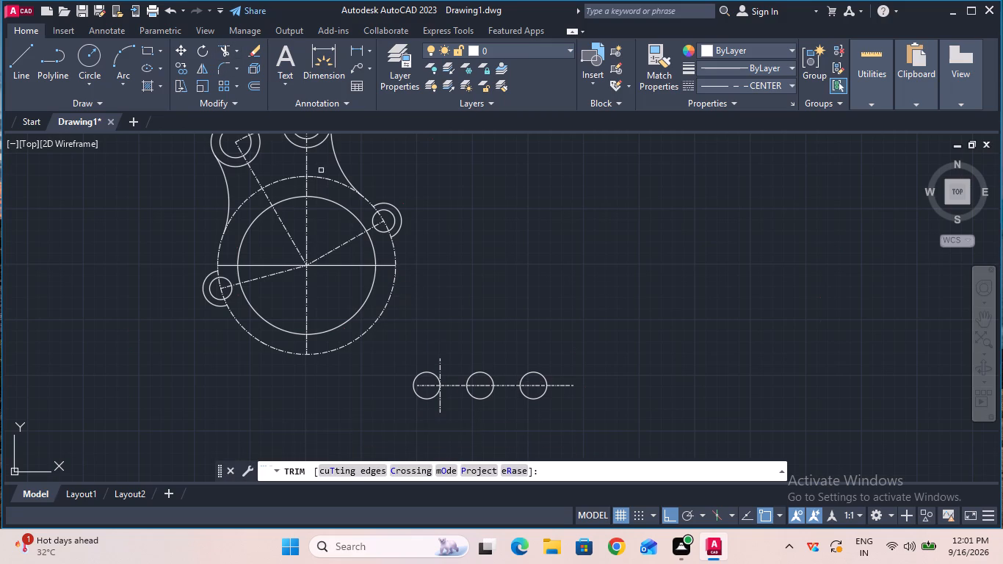
click(441, 371)
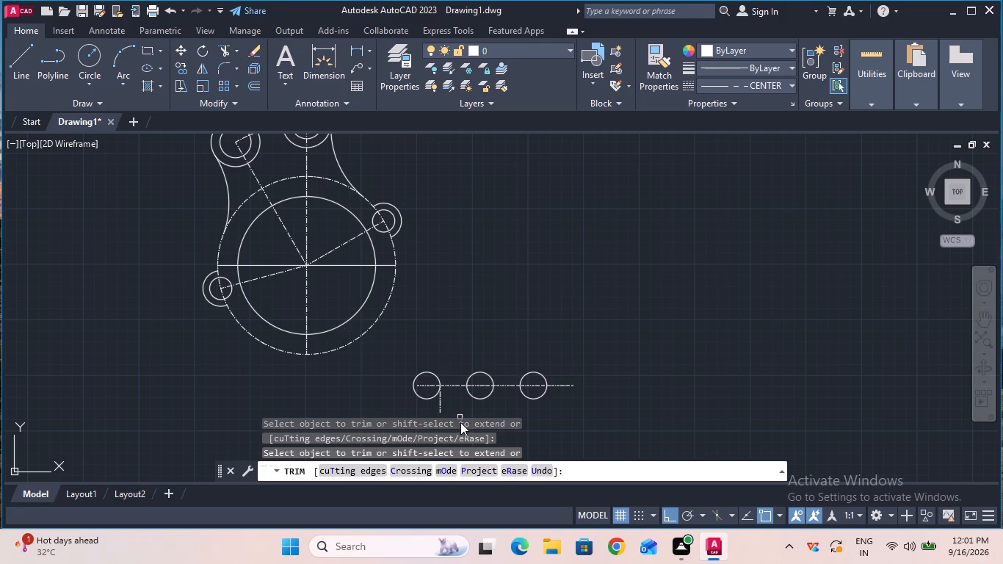
click(440, 403)
key(Escape)
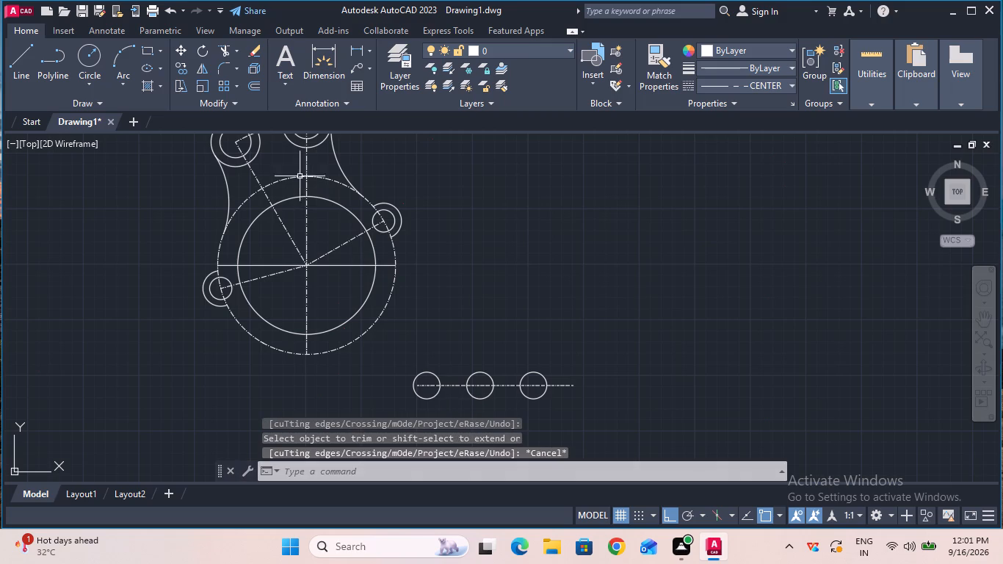
Measure the horizontal distances from the first hole's center to the middle hole's center and to the large circle's vertical centerline.
click(358, 50)
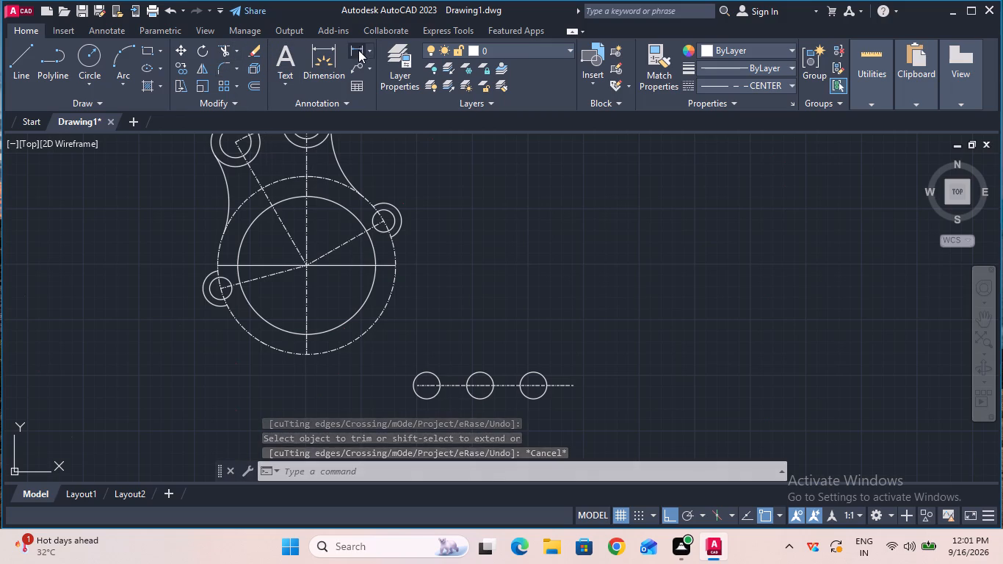
click(424, 383)
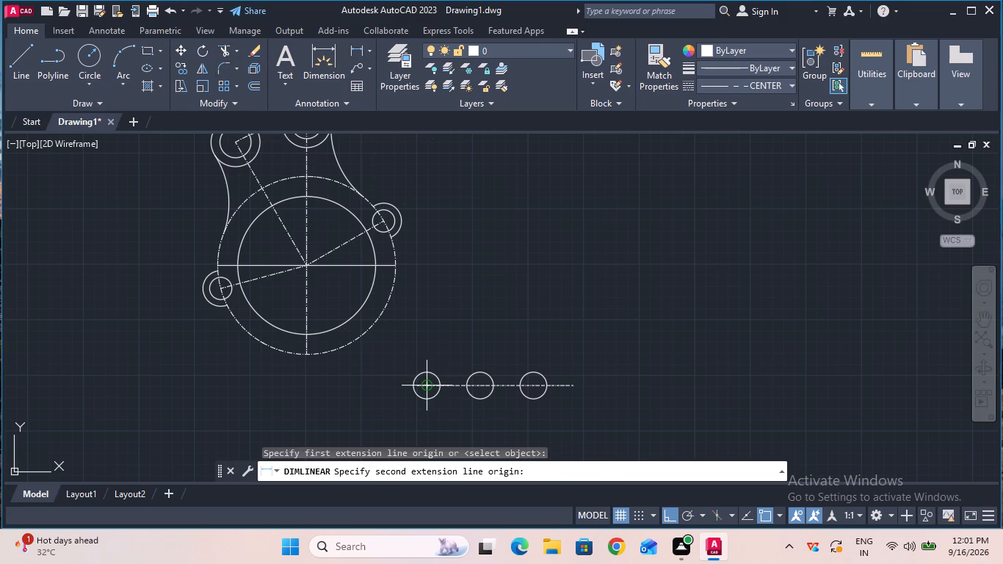
click(482, 386)
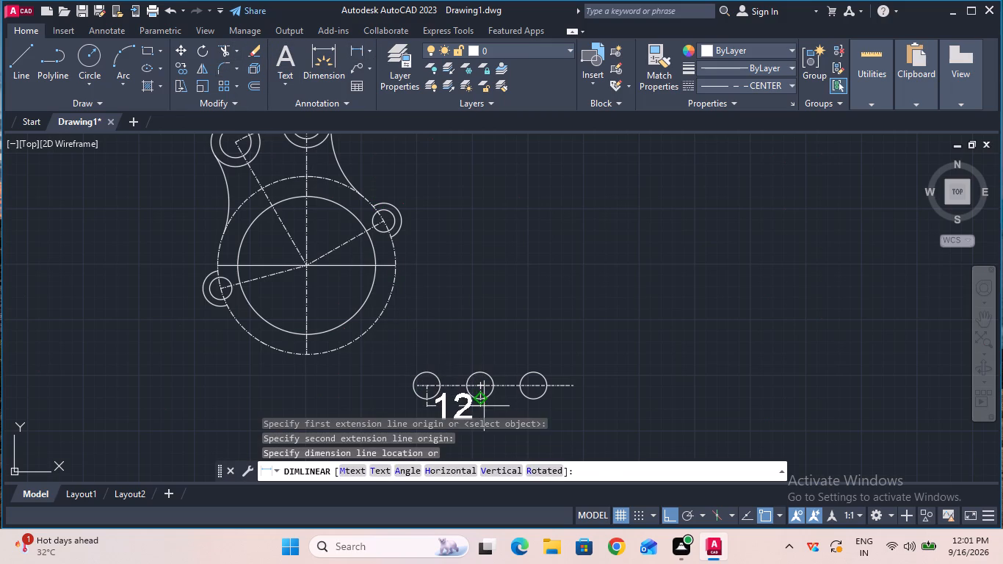
key(Escape)
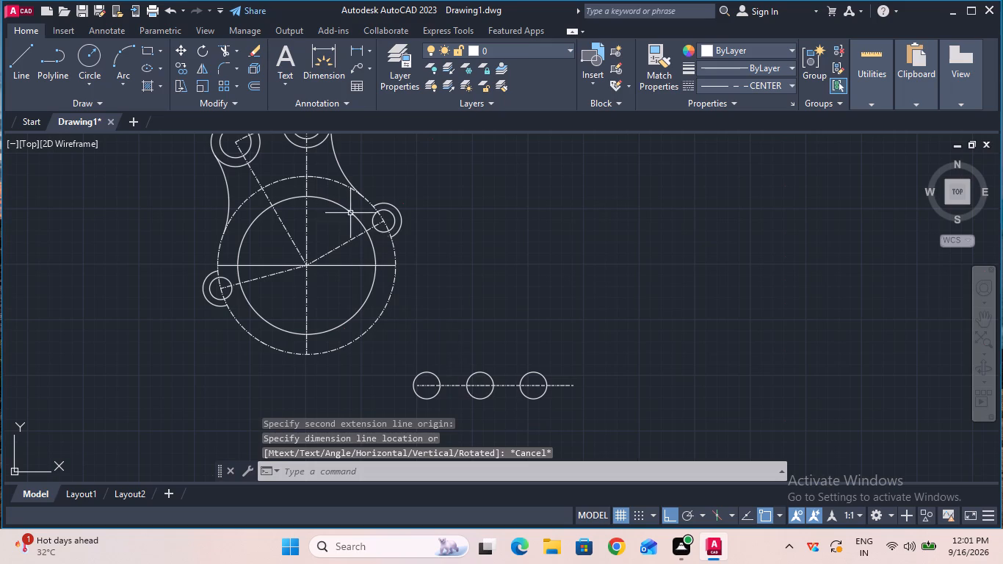
click(356, 47)
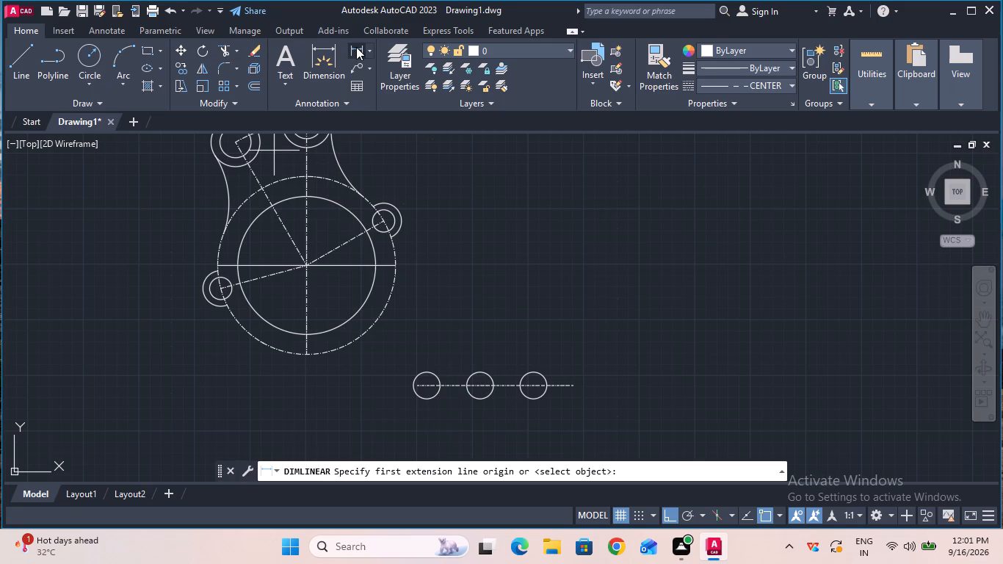
click(427, 383)
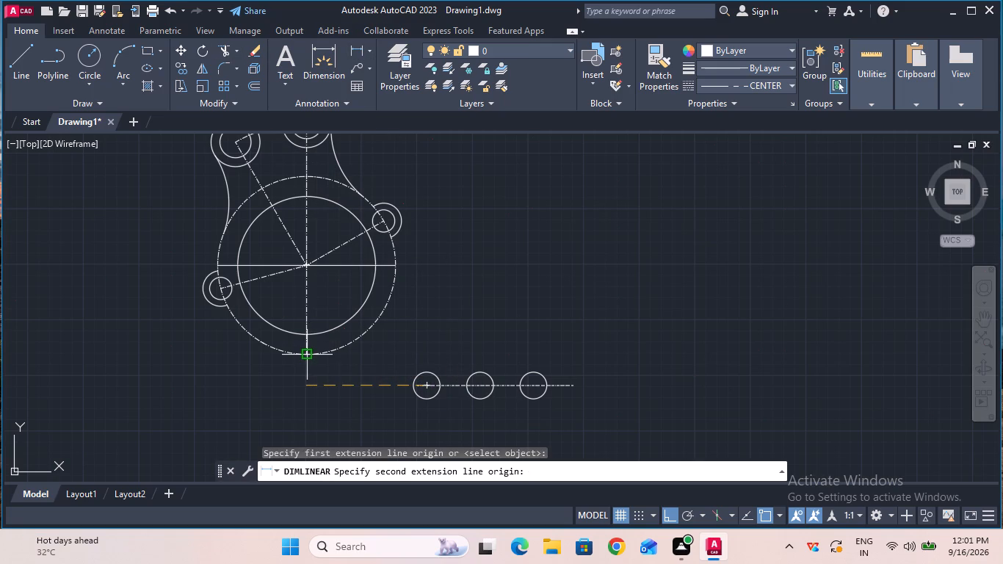
click(311, 351)
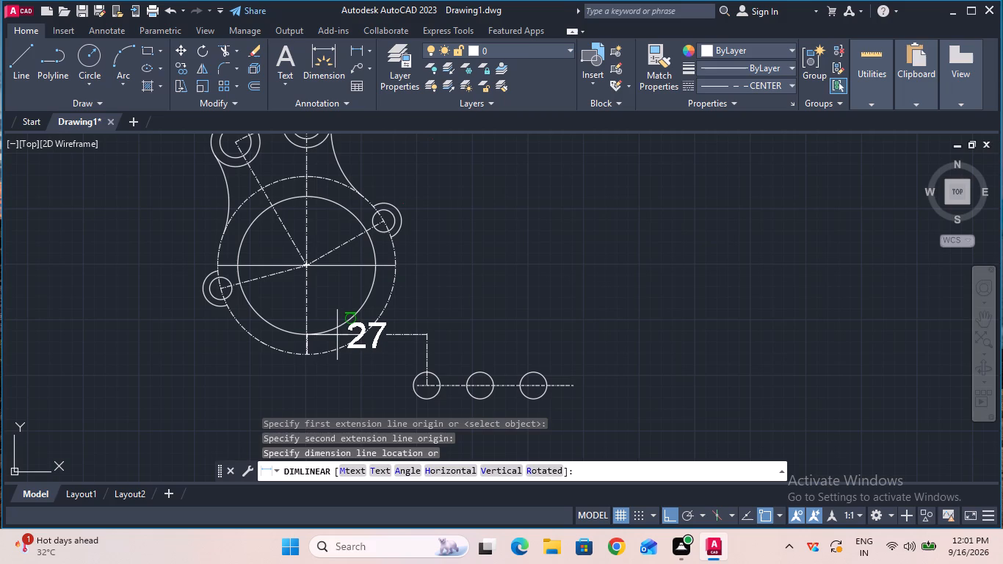
key(Escape)
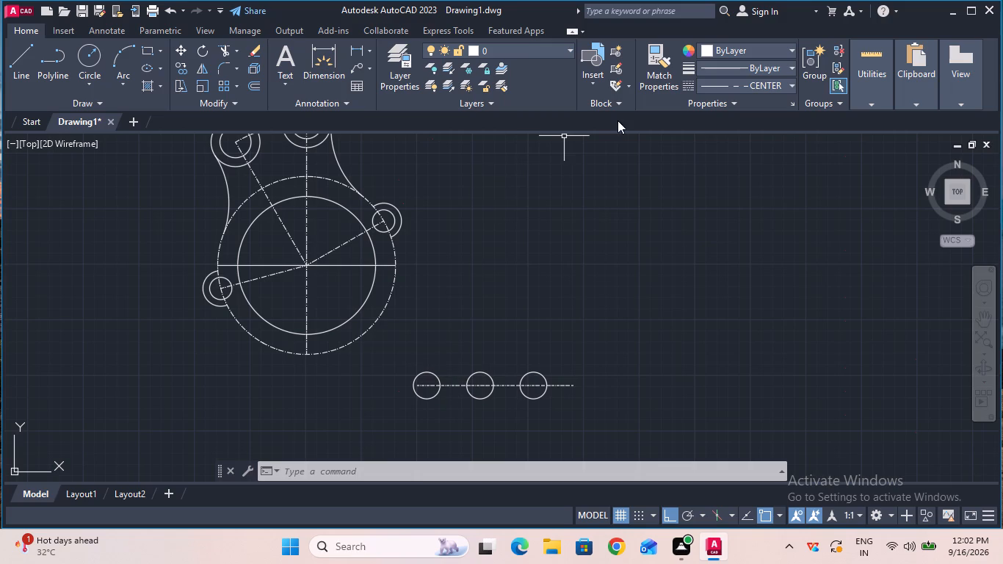
Offset the arm's horizontal centerline 6 units to both sides, above and below the three holes.
double_click(250, 87)
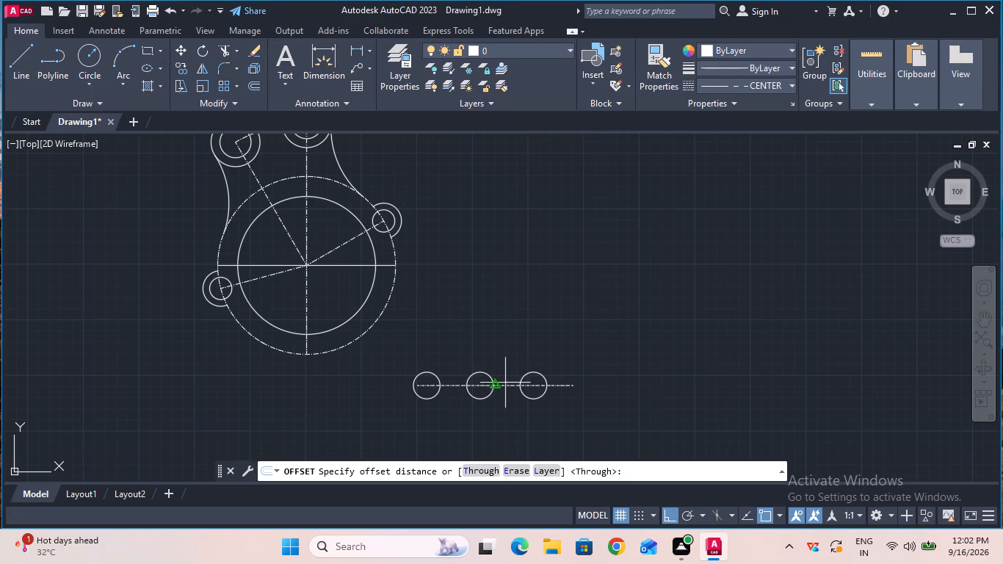
click(493, 384)
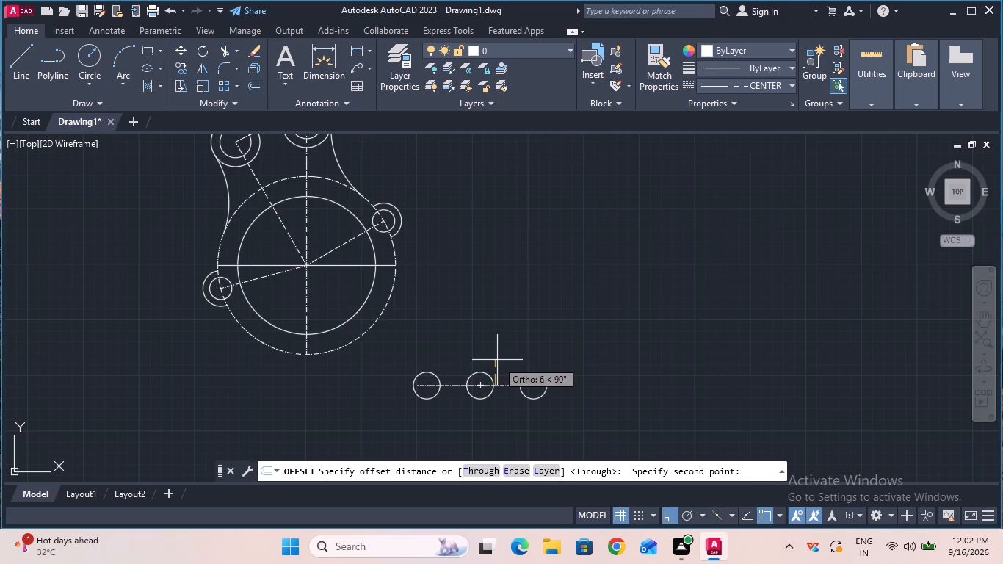
key(6)
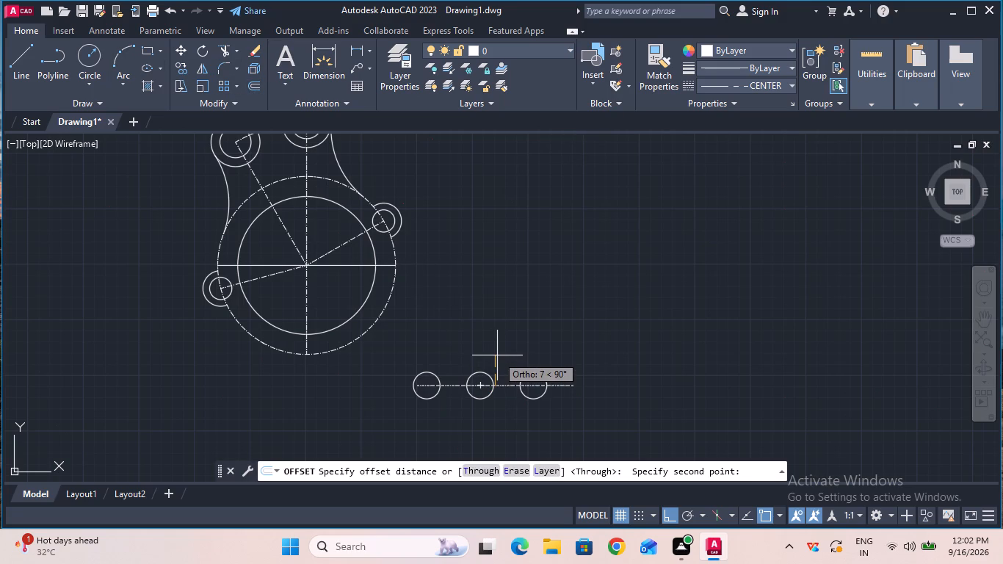
key(Return)
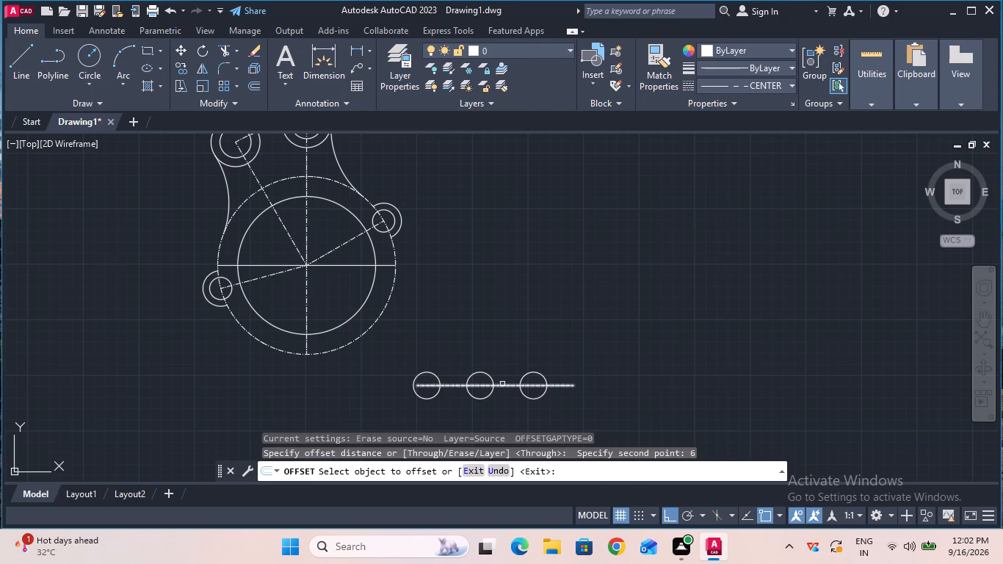
click(502, 384)
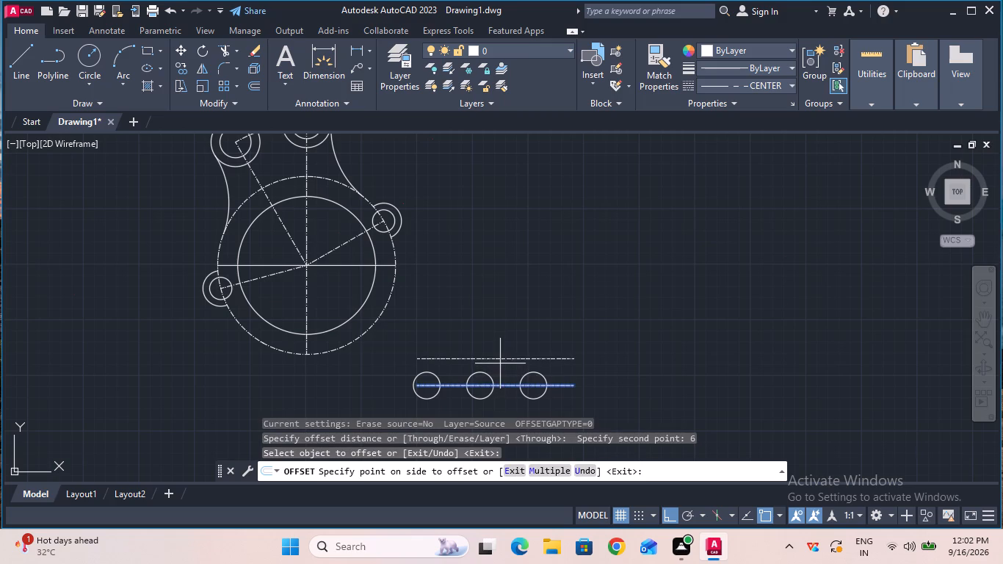
click(499, 350)
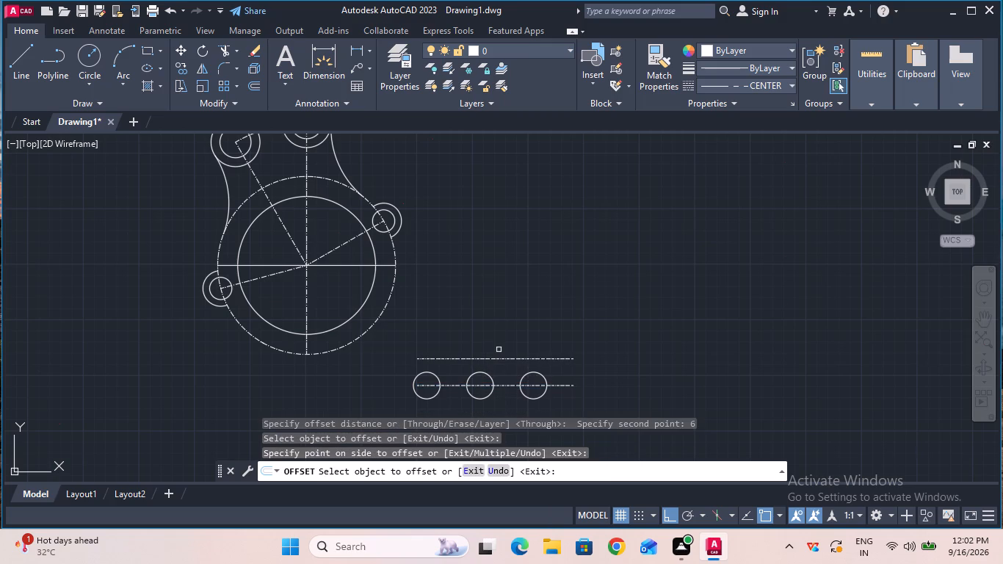
click(504, 387)
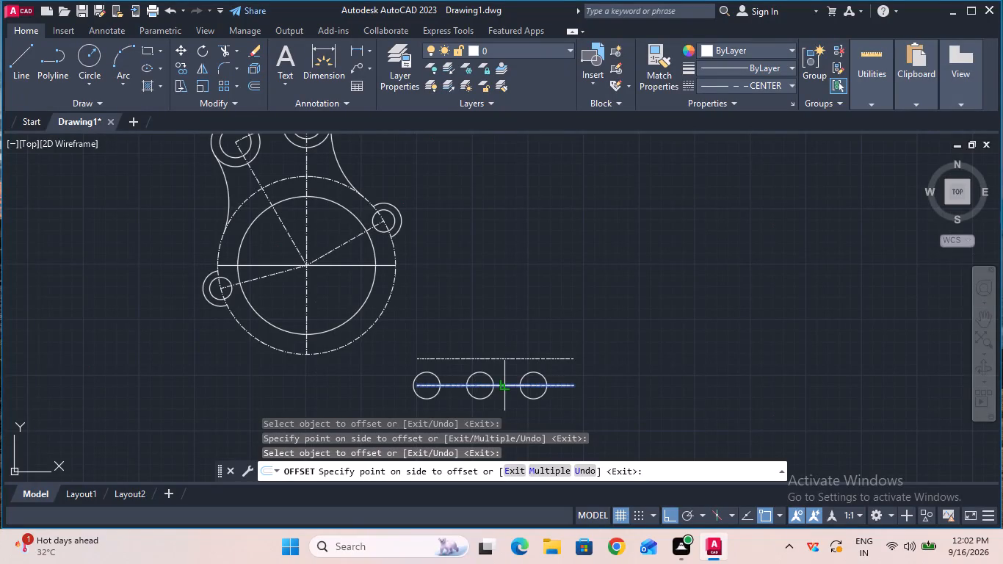
click(507, 405)
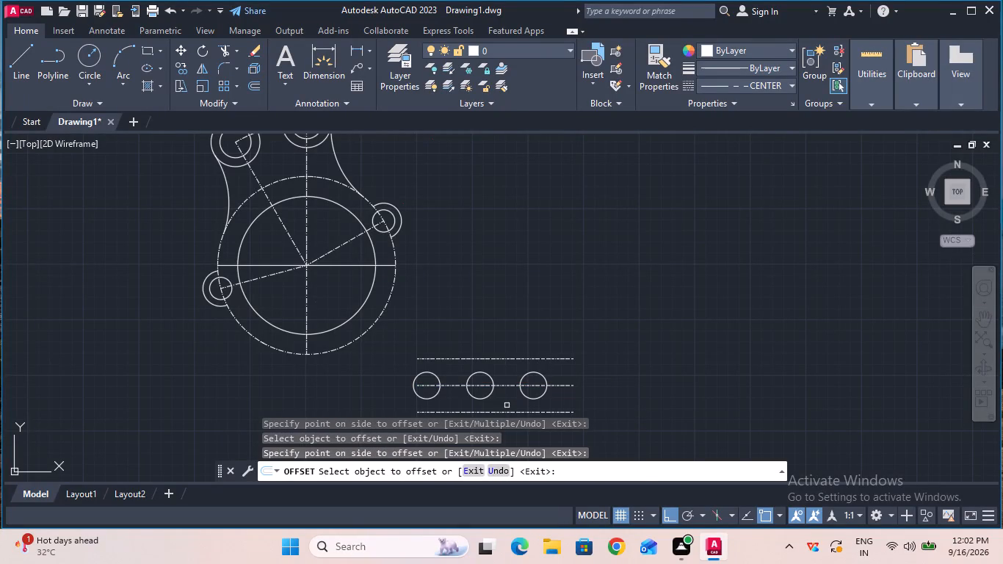
key(Escape)
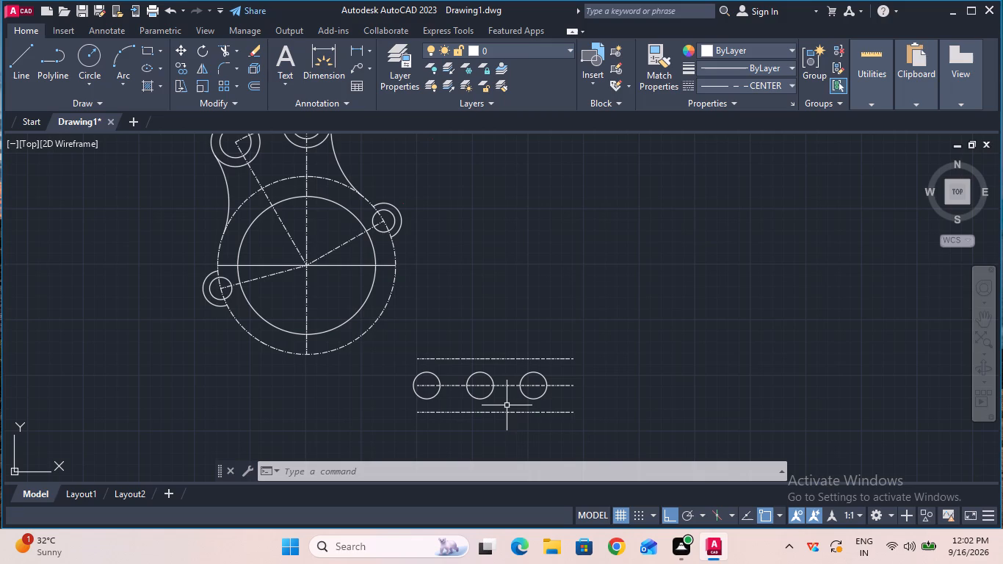
Place a 6-unit horizontal reference dimension from the arm's third hole center outward along the centerline, away from the other holes.
click(353, 50)
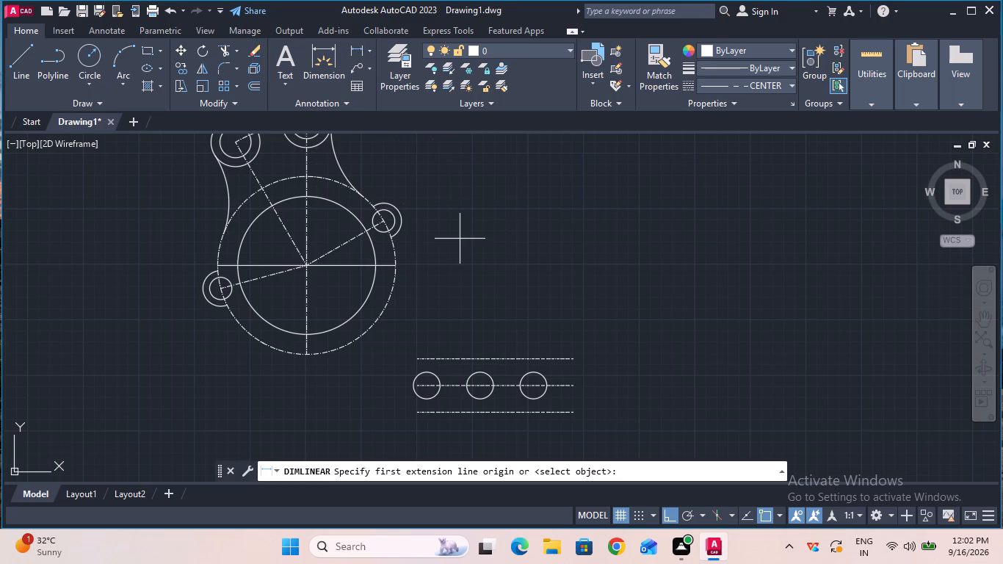
click(532, 384)
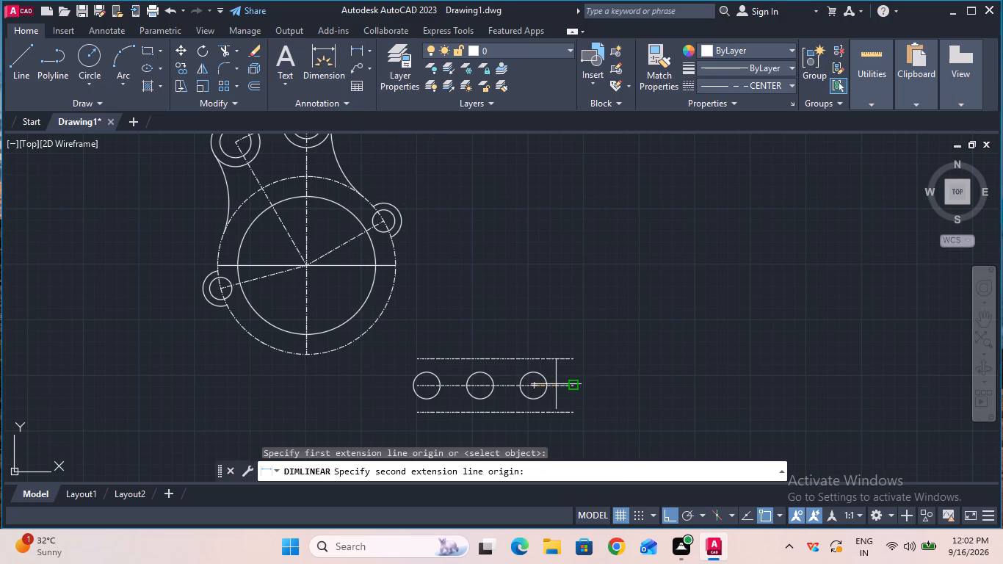
key(6)
key(Return)
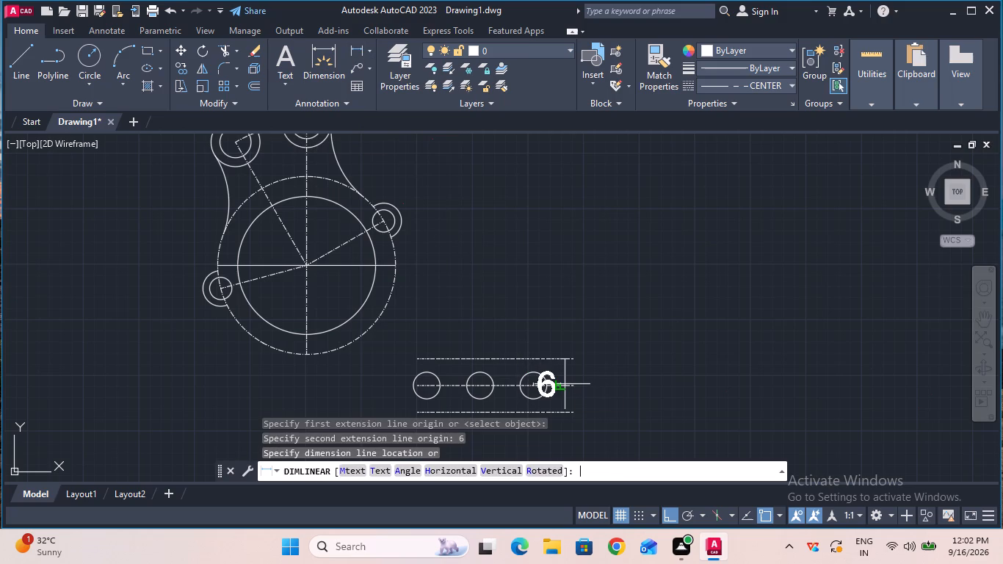
click(565, 329)
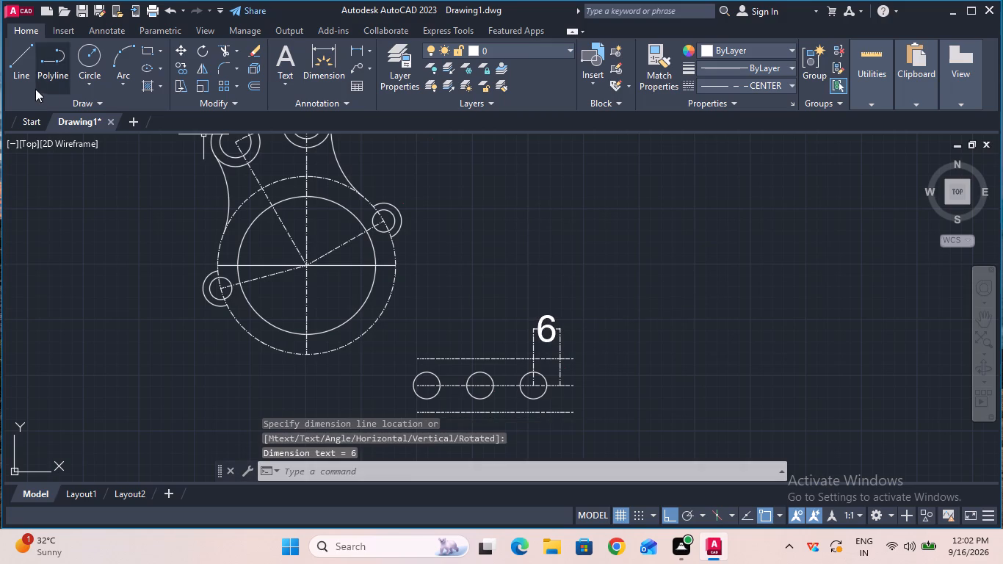
Draw a vertical end line between the arm's upper and lower offset lines at the 6-unit dimension's outer extension line.
click(19, 65)
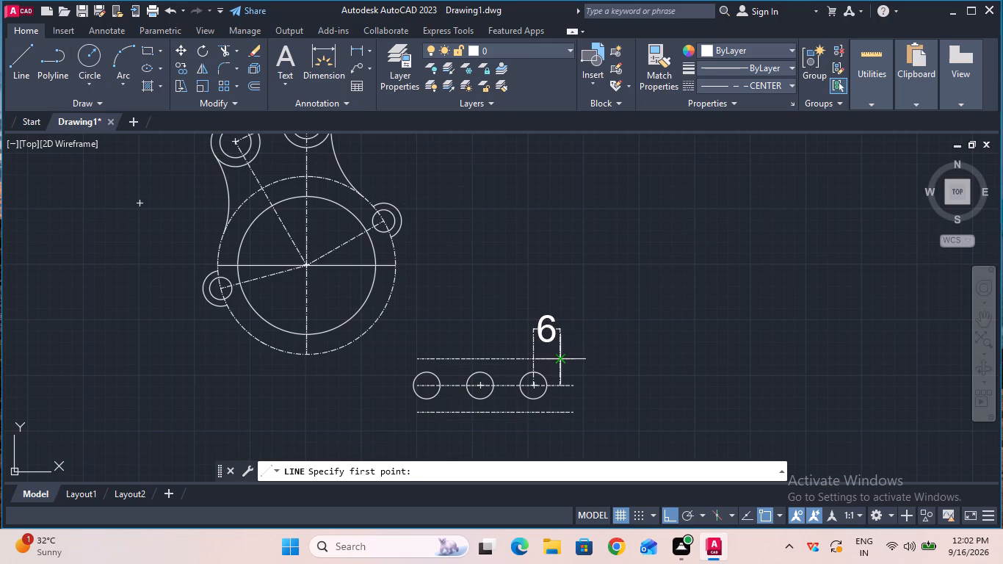
click(556, 362)
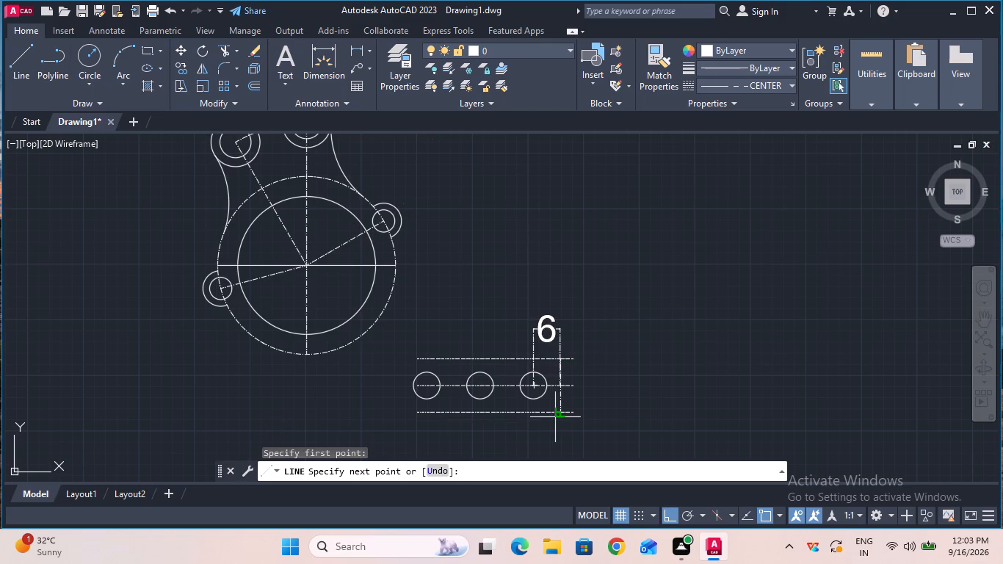
click(557, 413)
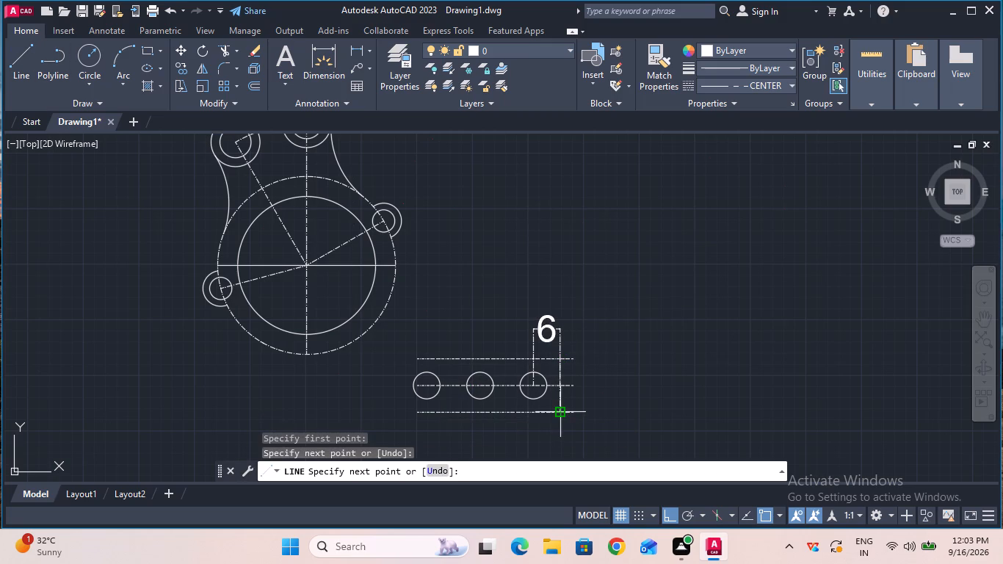
key(Escape)
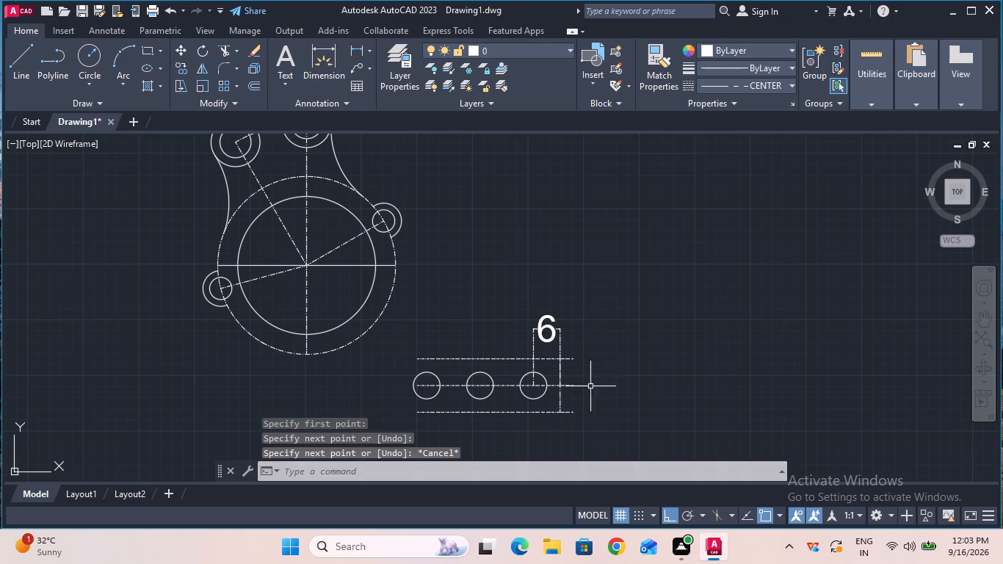
Trim the ends of the arm's upper line, centerline and lower line that extend beyond the vertical end line.
click(223, 52)
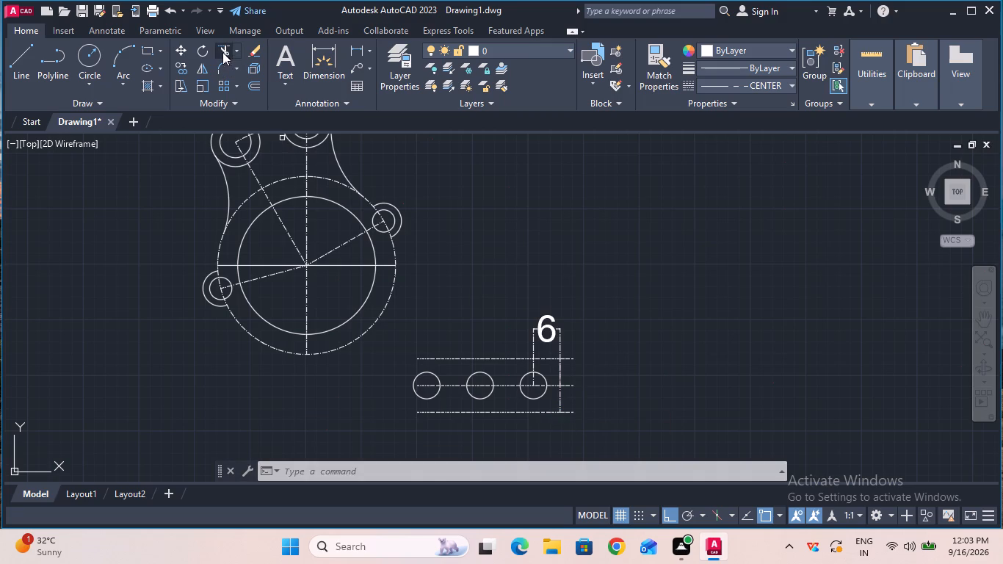
click(569, 358)
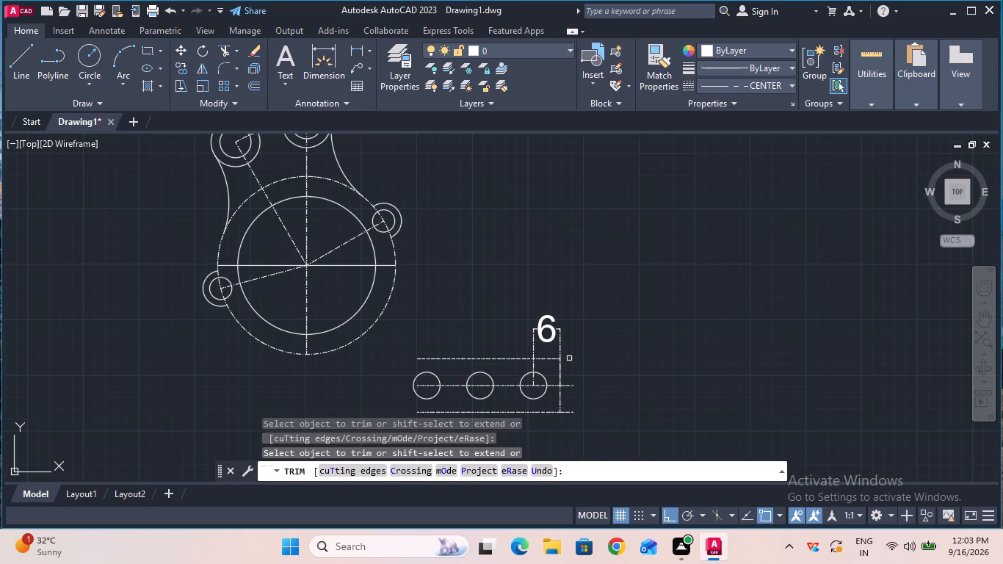
click(565, 385)
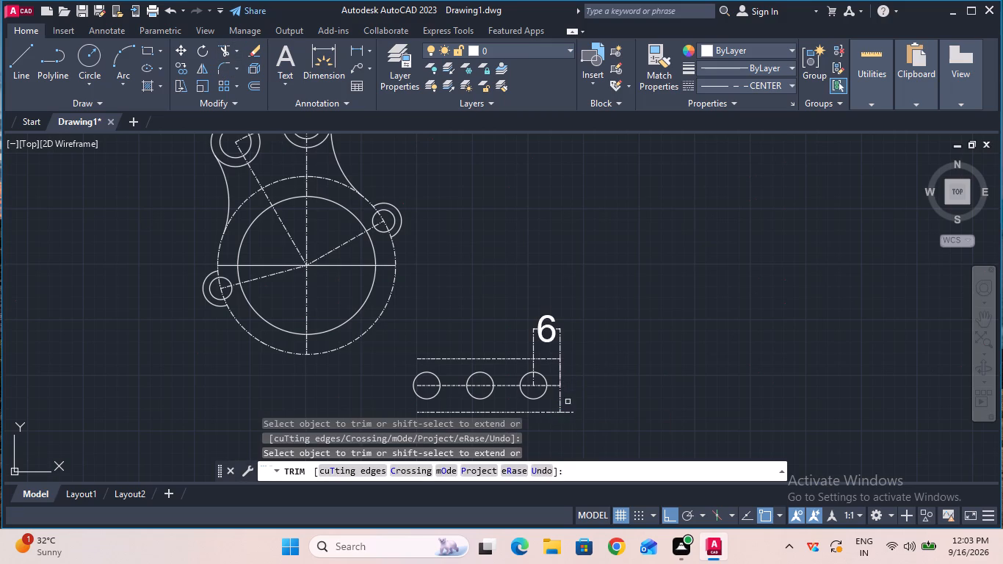
click(567, 413)
key(Escape)
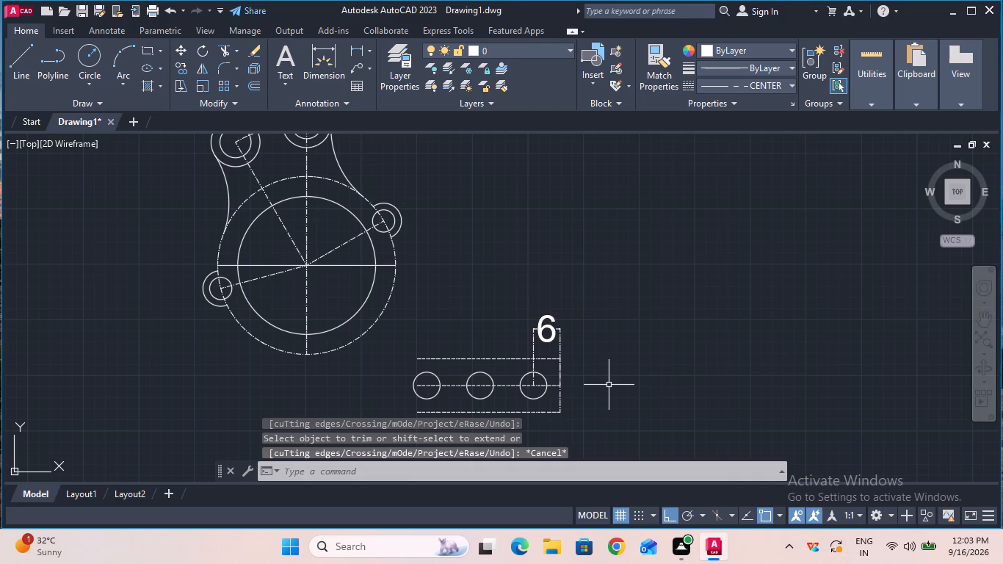
Delete the 6-unit reference dimension above the arm's third hole.
click(550, 335)
key(Delete)
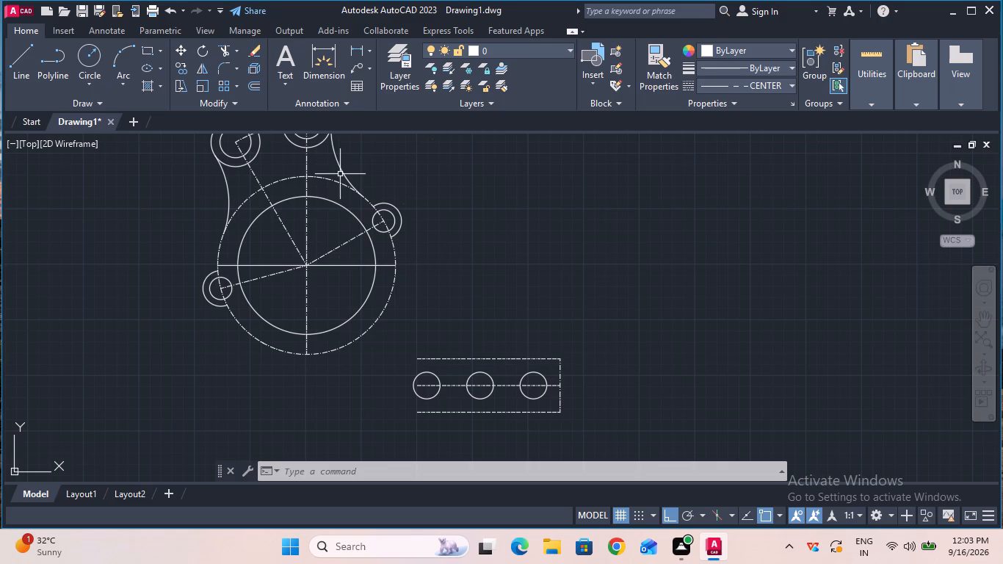
Set the linetype of the arm's upper line, vertical end line and lower line to ByBlock.
click(460, 357)
text(pr)
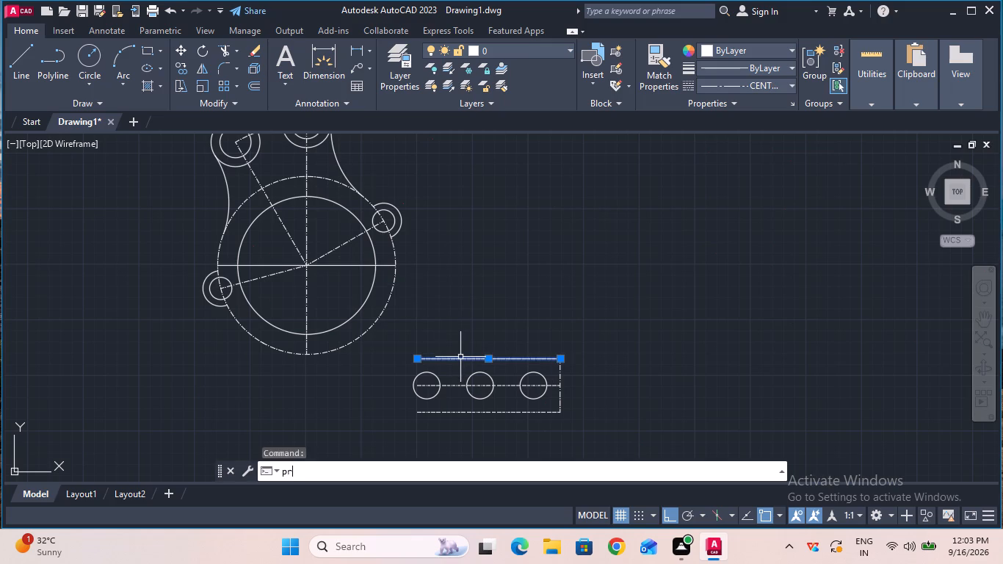
click(384, 319)
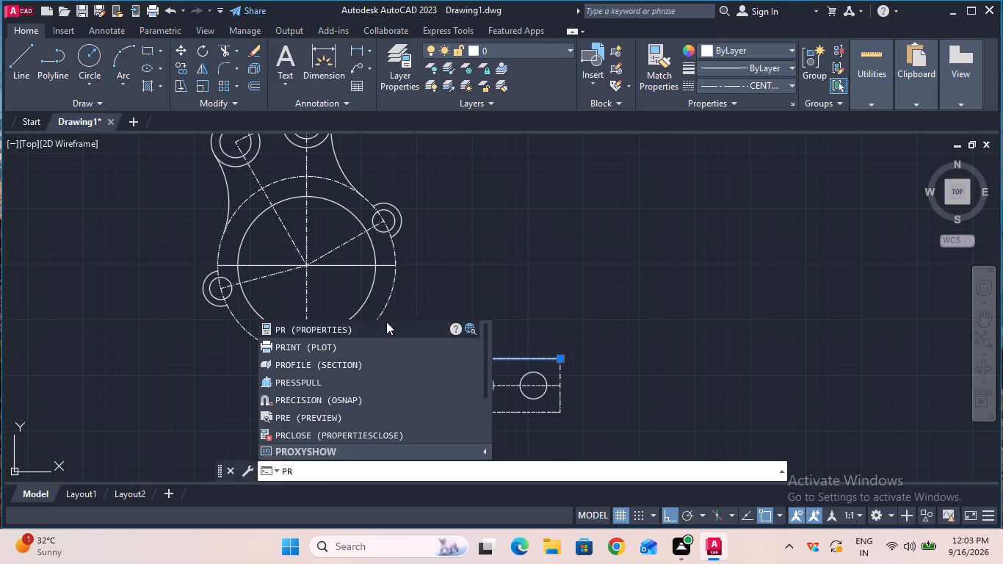
click(386, 322)
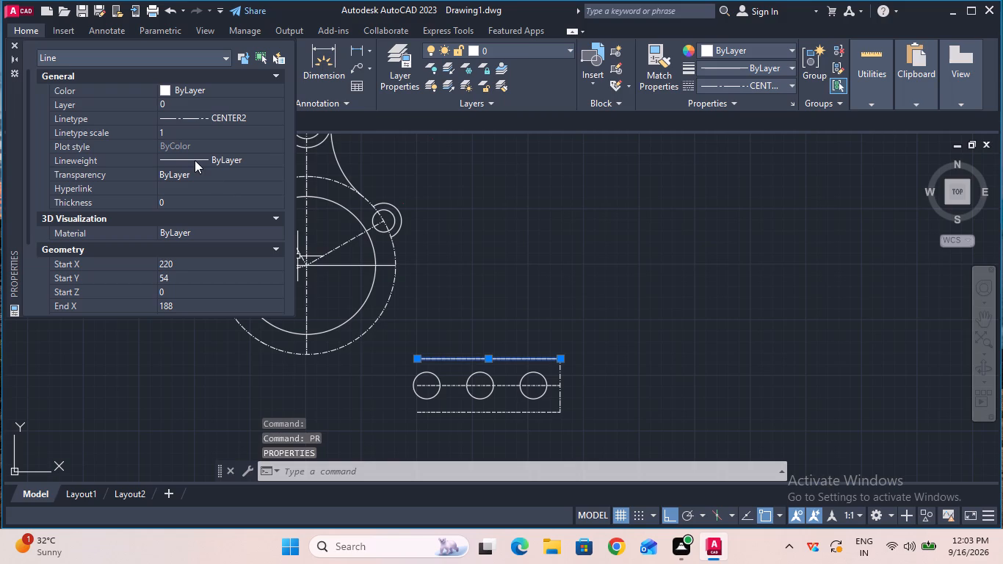
click(189, 115)
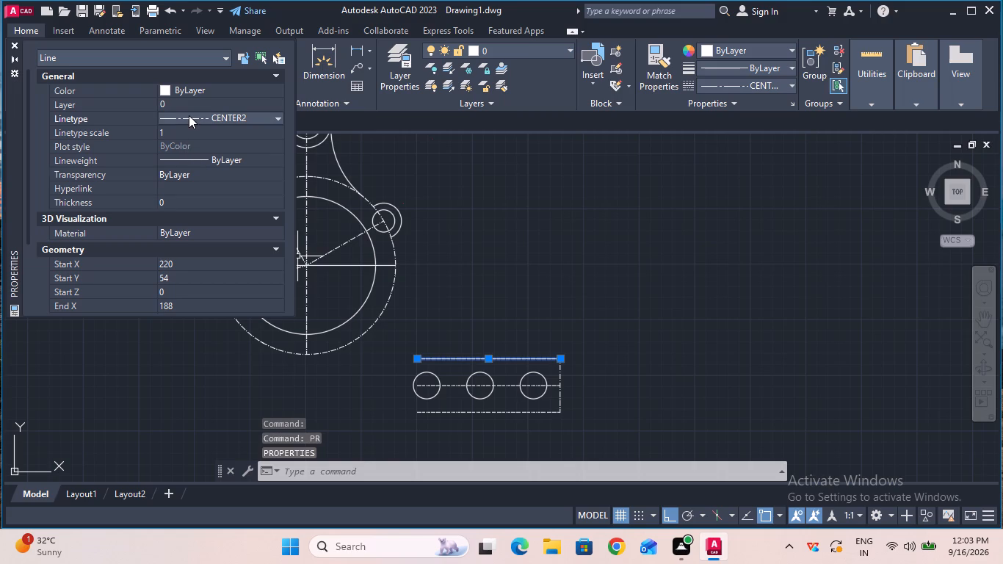
click(189, 115)
click(192, 145)
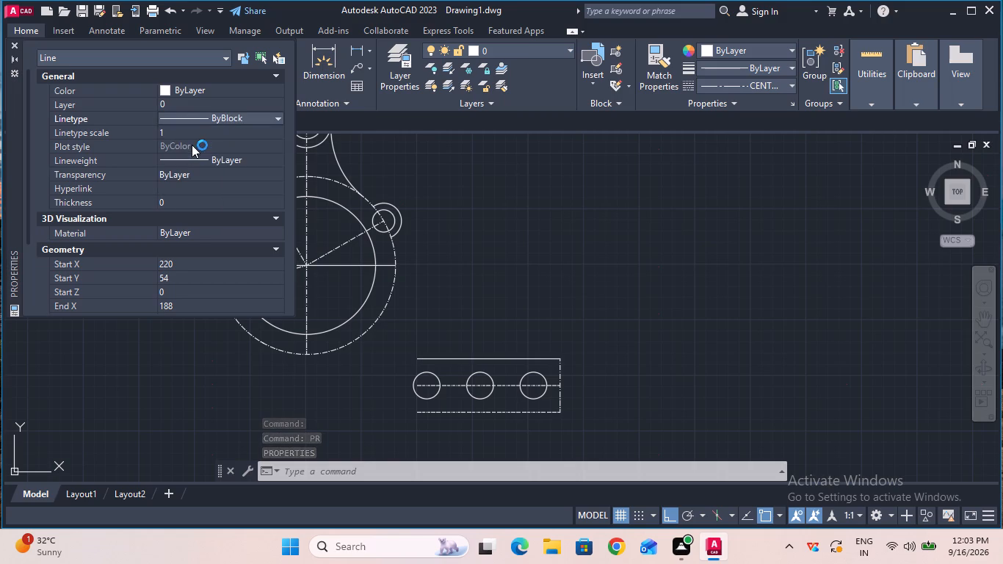
click(562, 376)
click(236, 113)
click(236, 116)
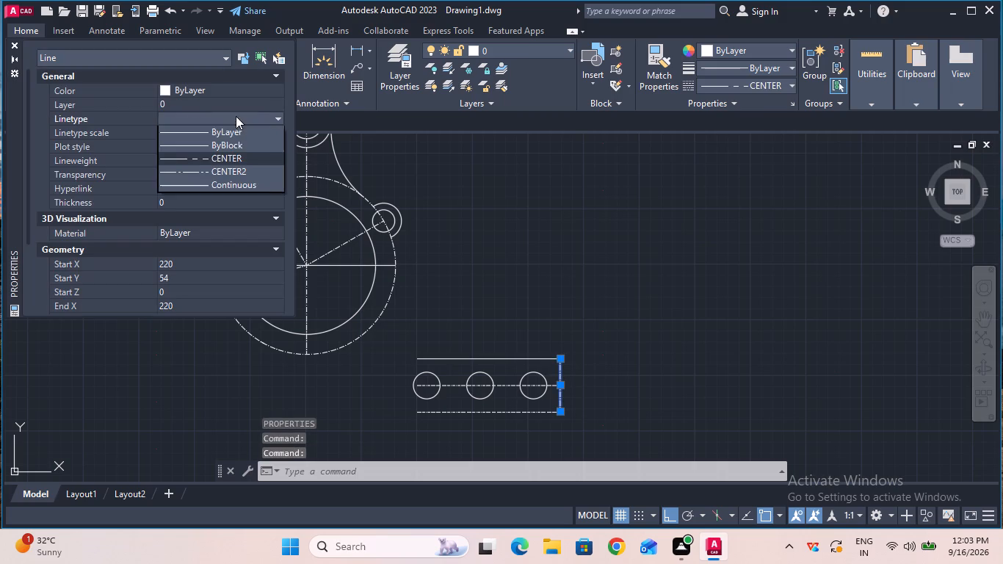
click(237, 145)
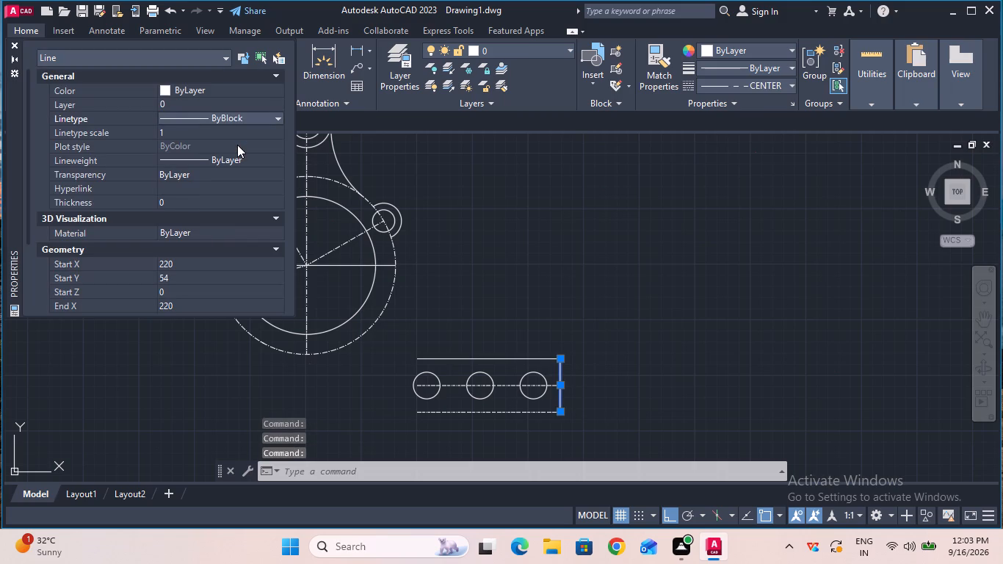
click(451, 412)
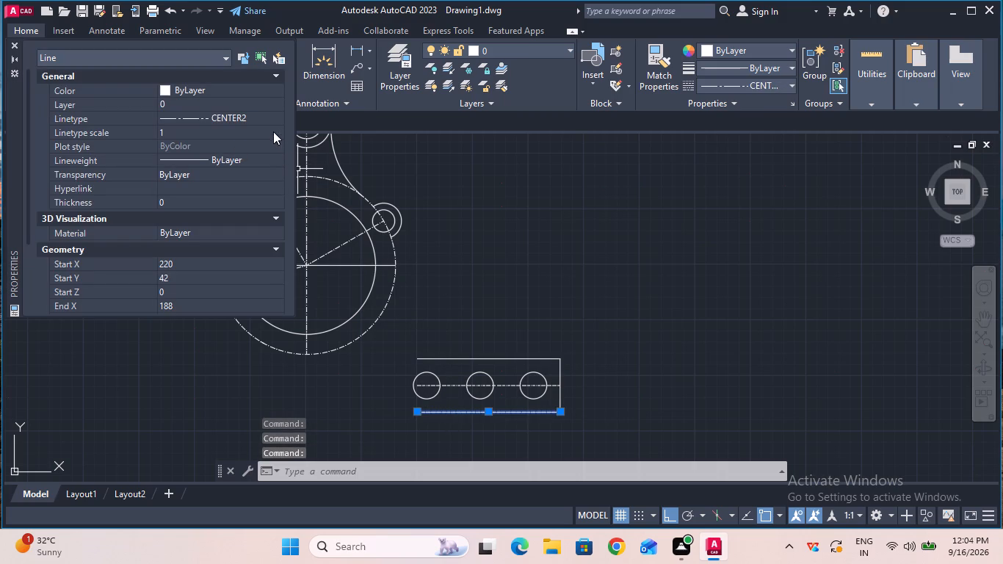
click(269, 117)
click(269, 117)
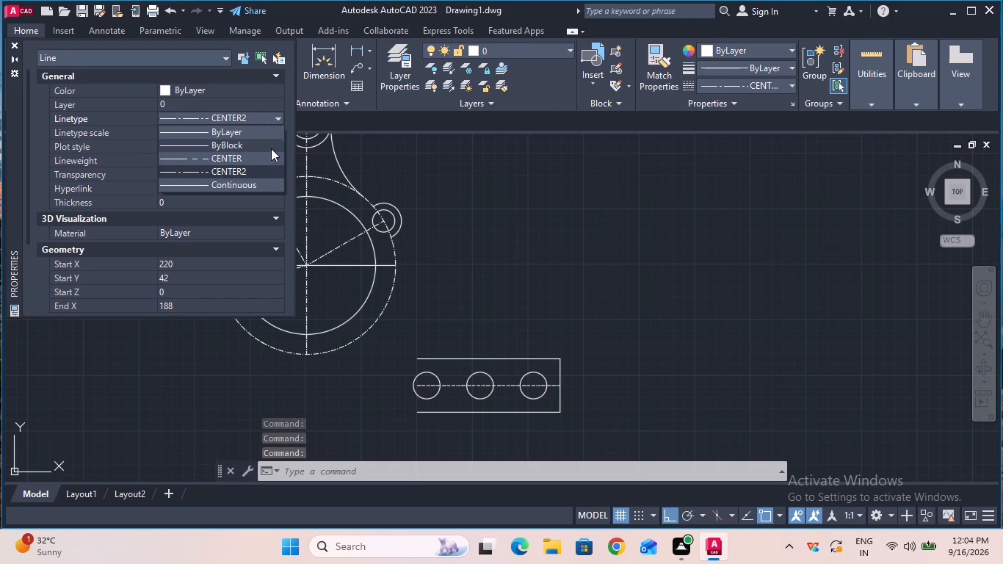
click(269, 147)
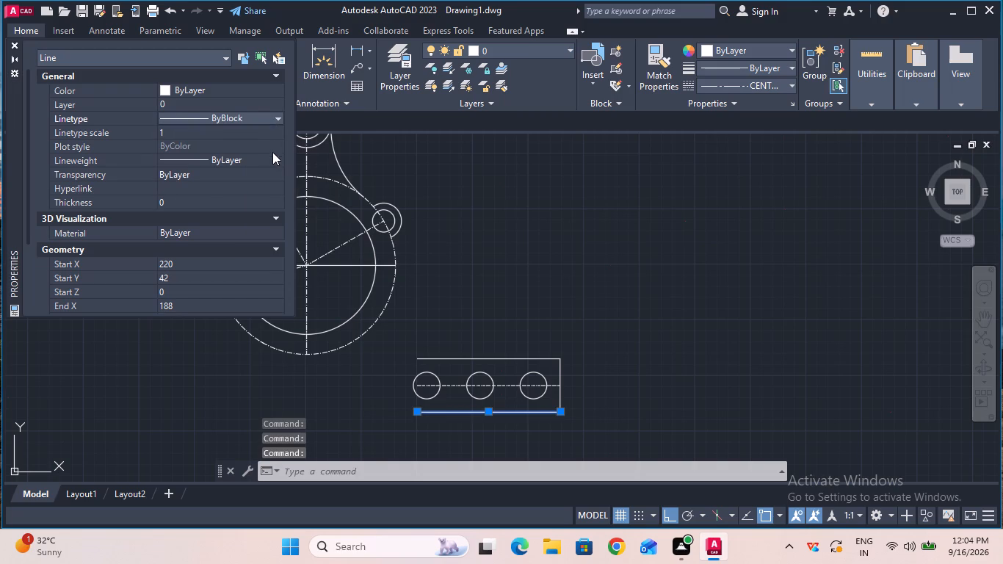
click(18, 46)
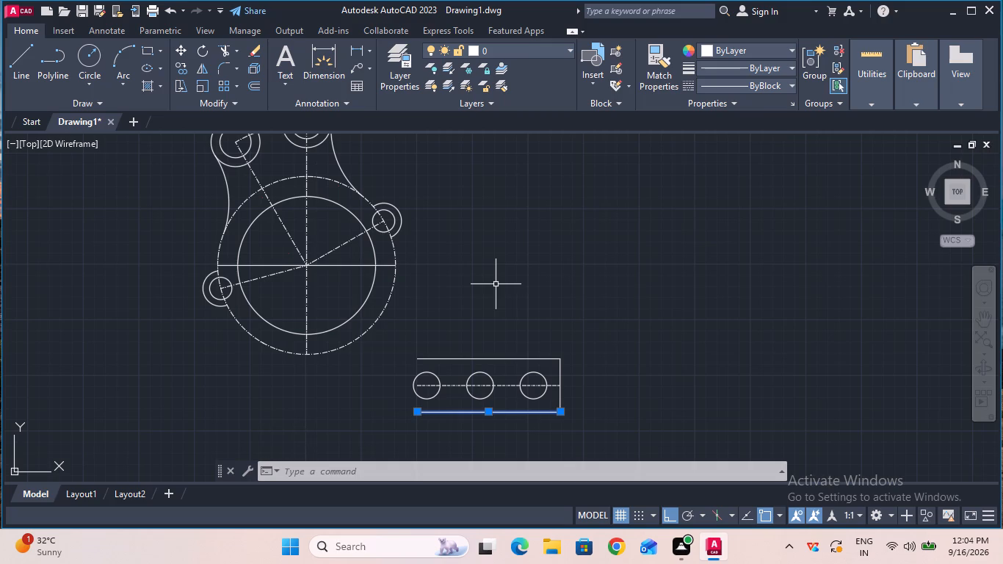
key(Escape)
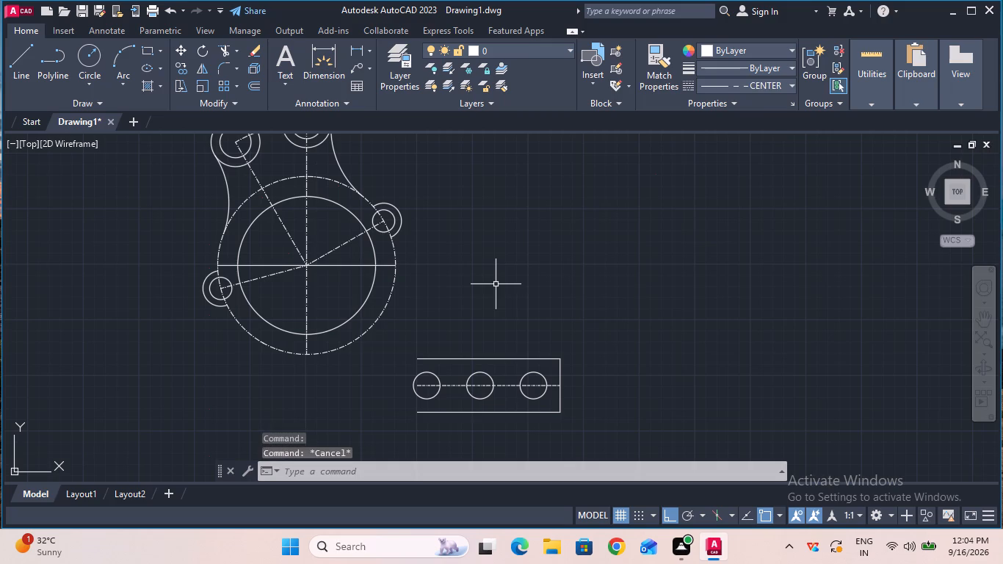
Fillet the upper and lower corners at the arm's closed end with radius 5.
click(229, 72)
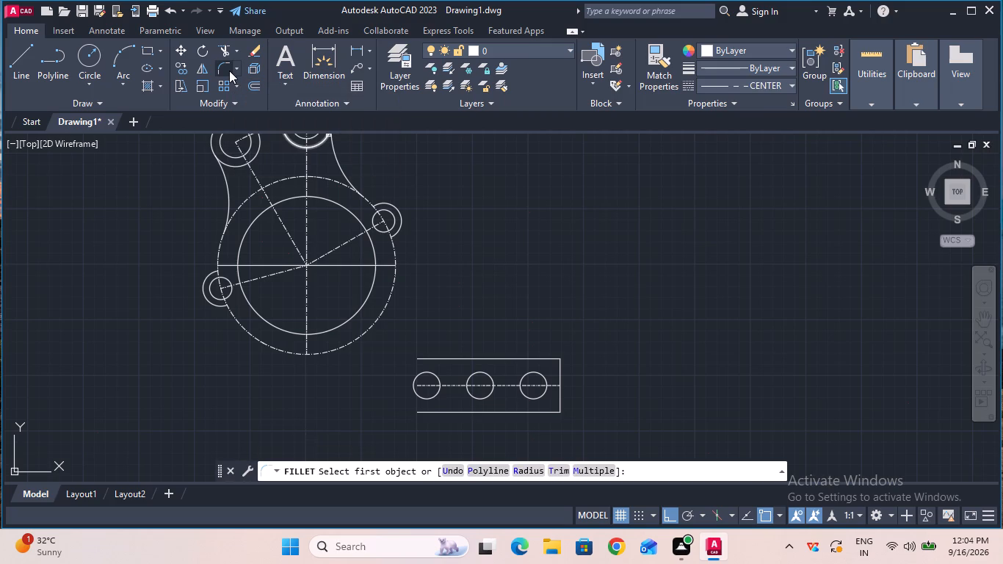
click(528, 473)
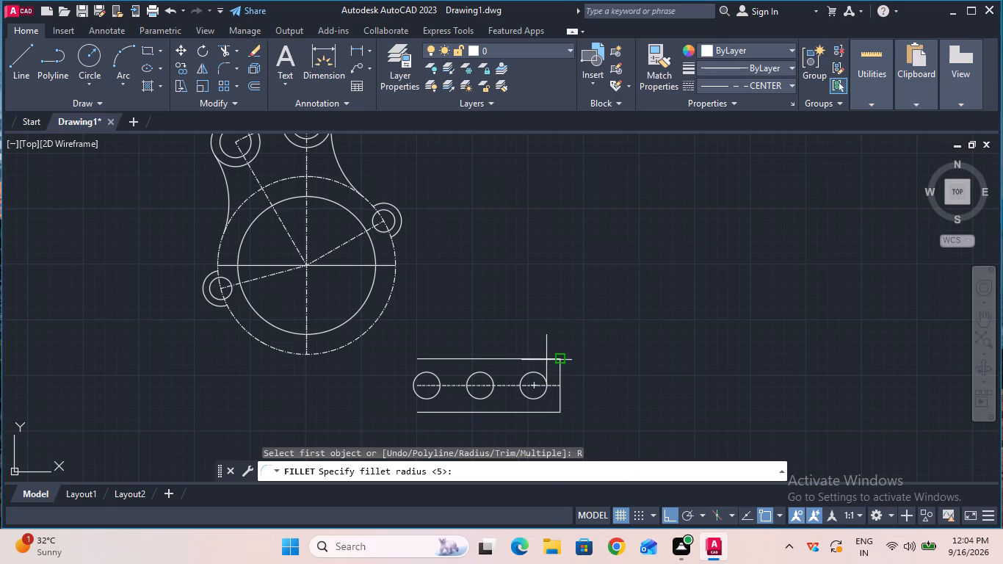
click(500, 473)
key(5)
key(Return)
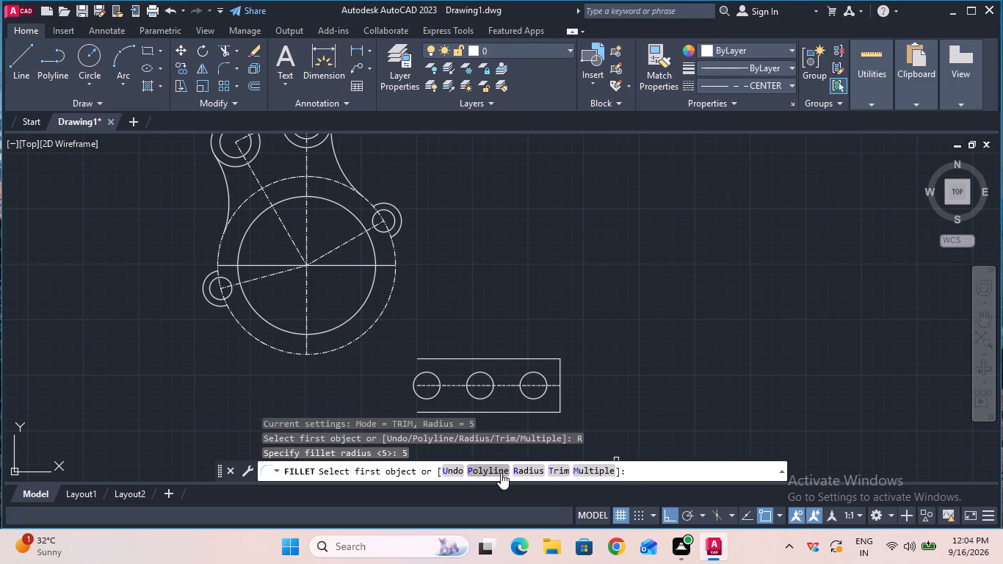
click(550, 358)
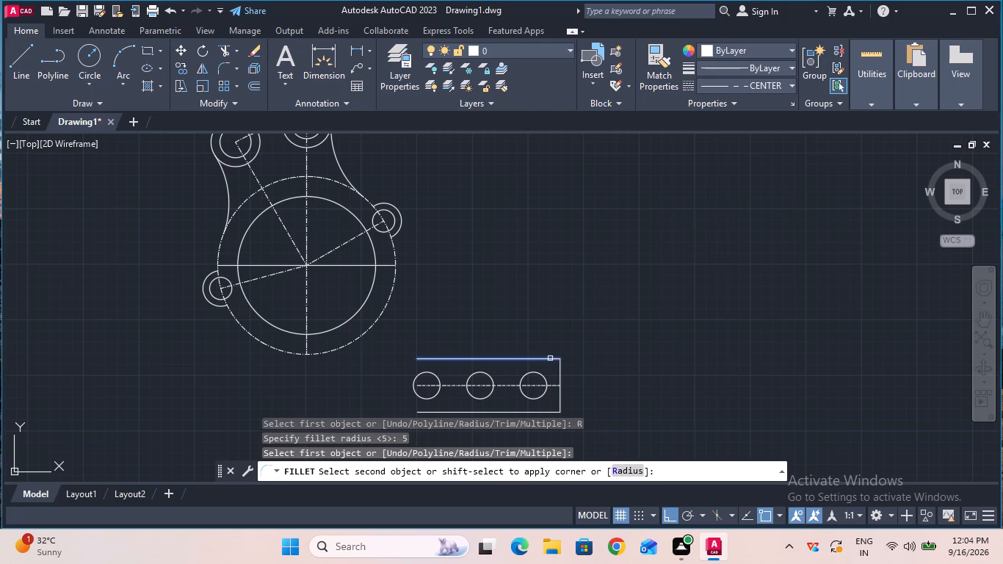
click(559, 371)
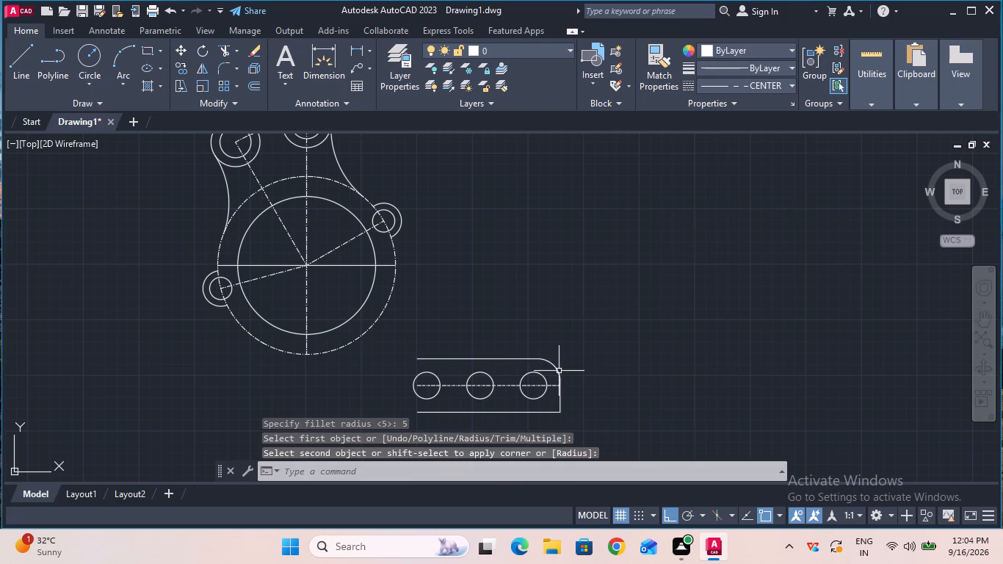
click(219, 67)
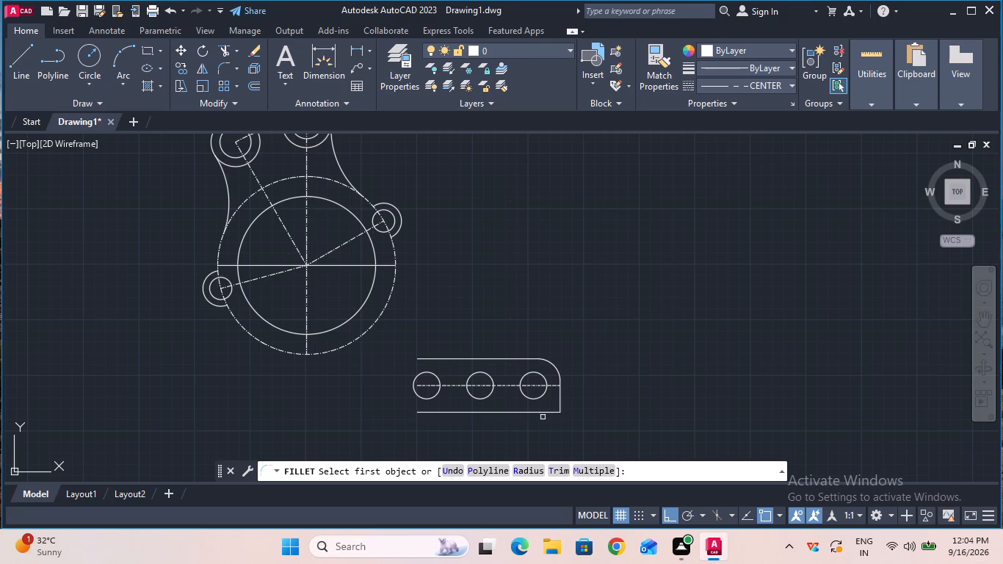
click(542, 413)
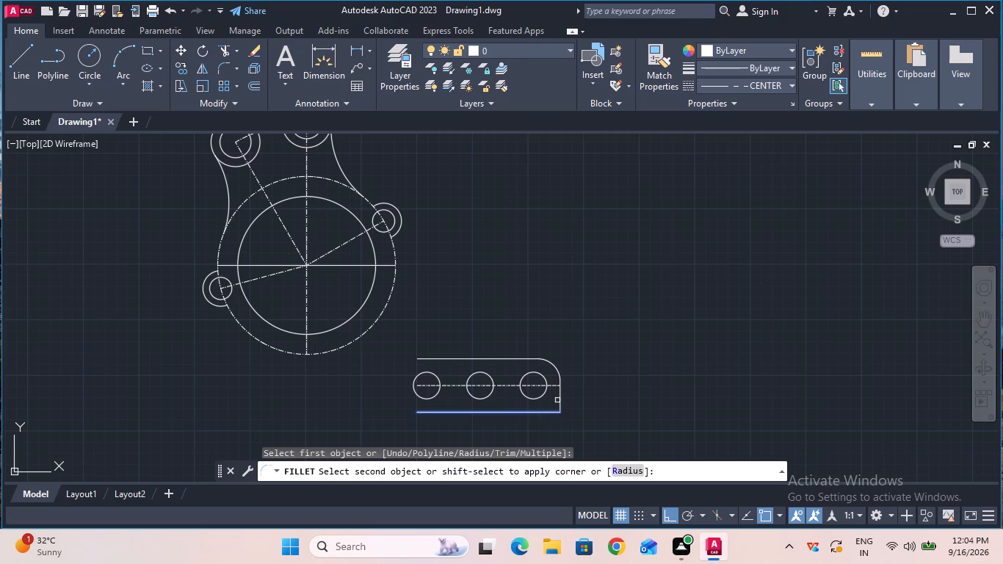
click(559, 400)
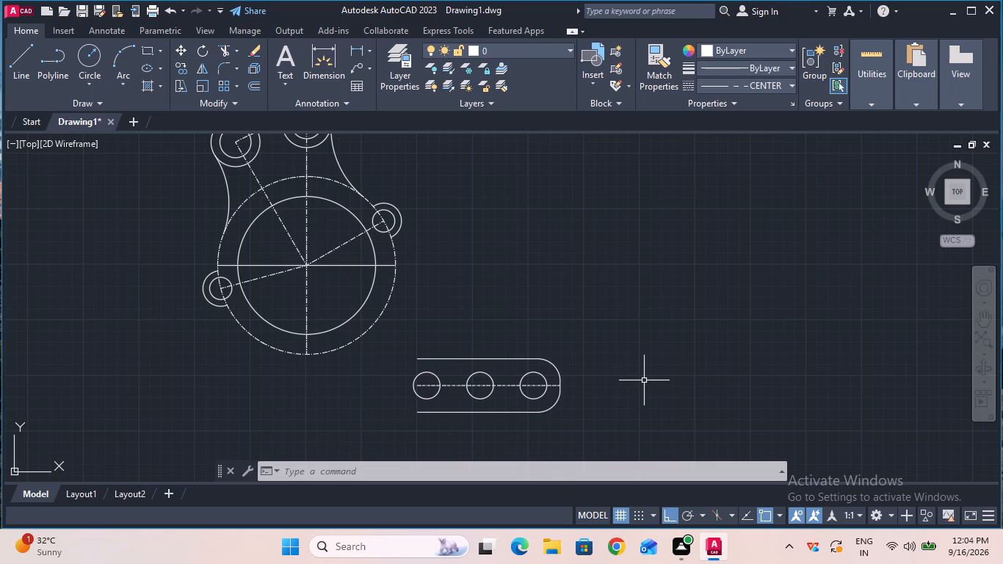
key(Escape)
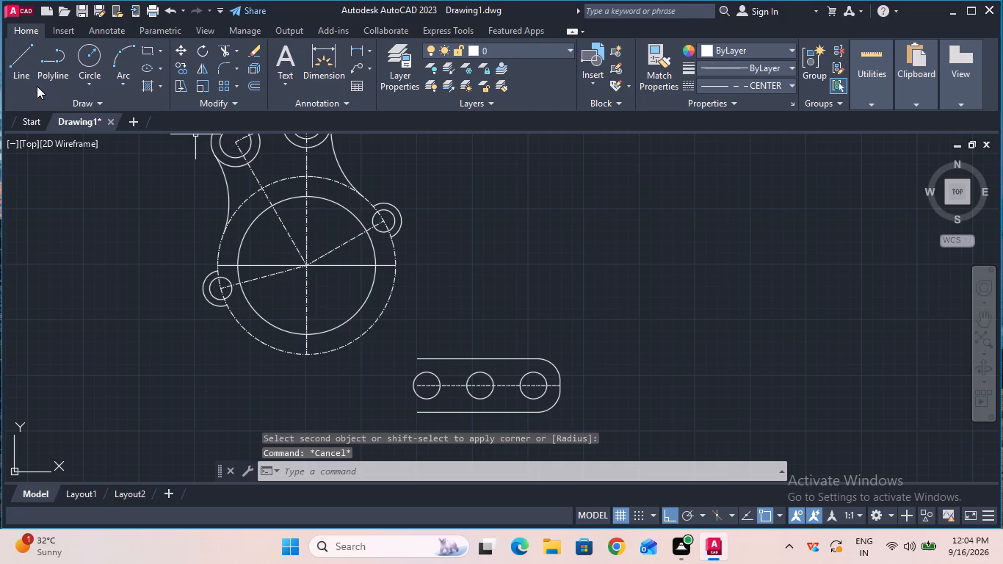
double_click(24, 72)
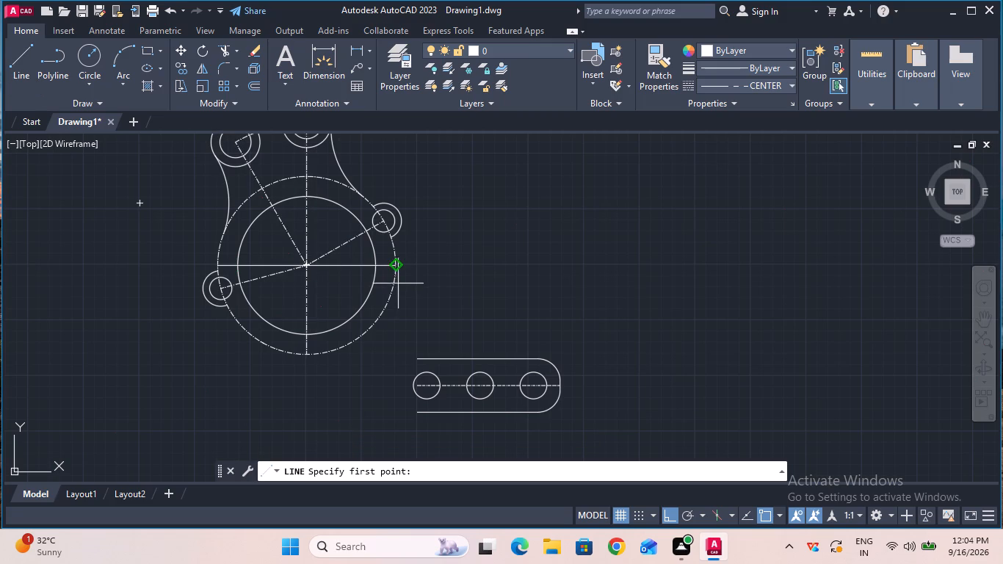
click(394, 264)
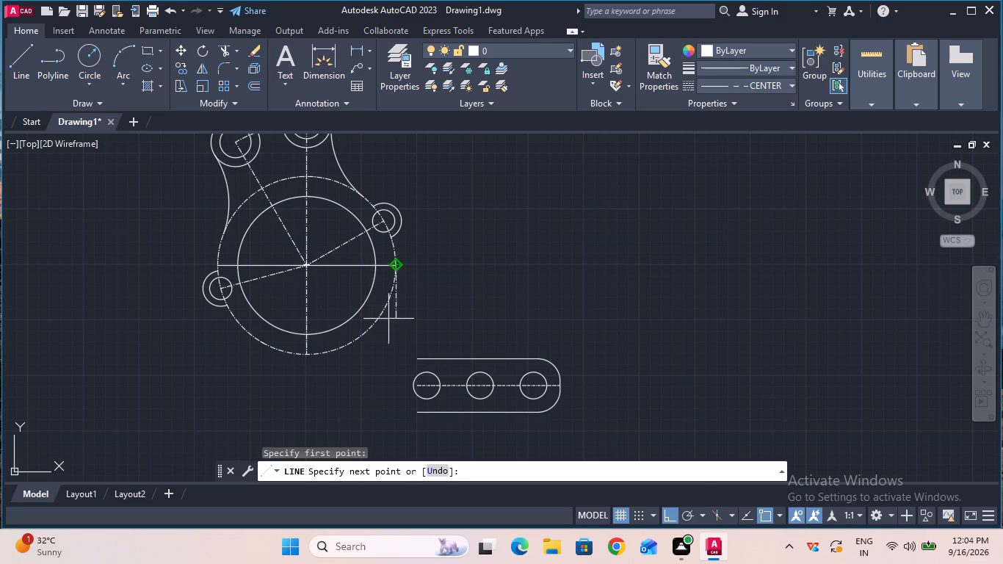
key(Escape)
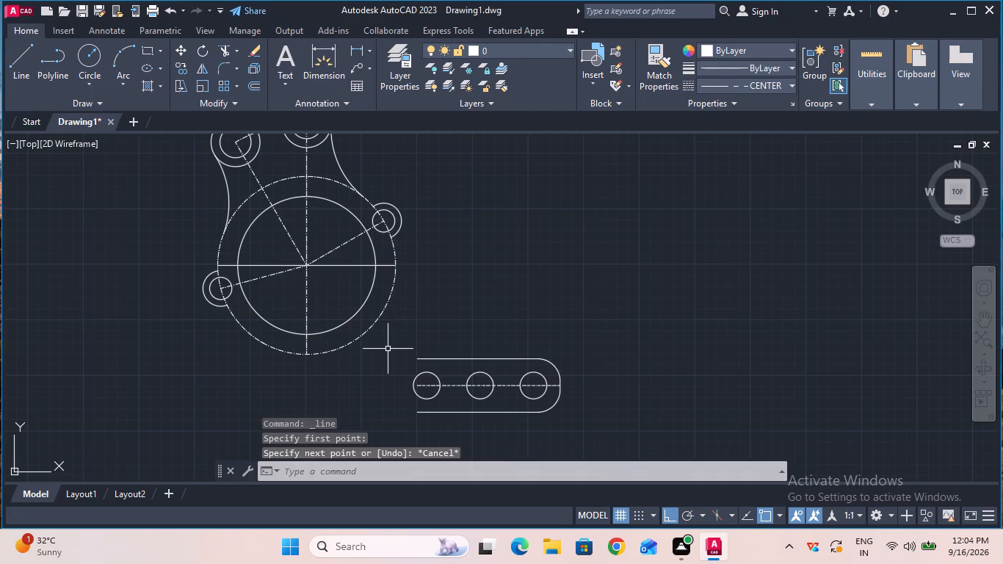
Set the current linetype for new objects to ByBlock.
click(742, 89)
click(742, 114)
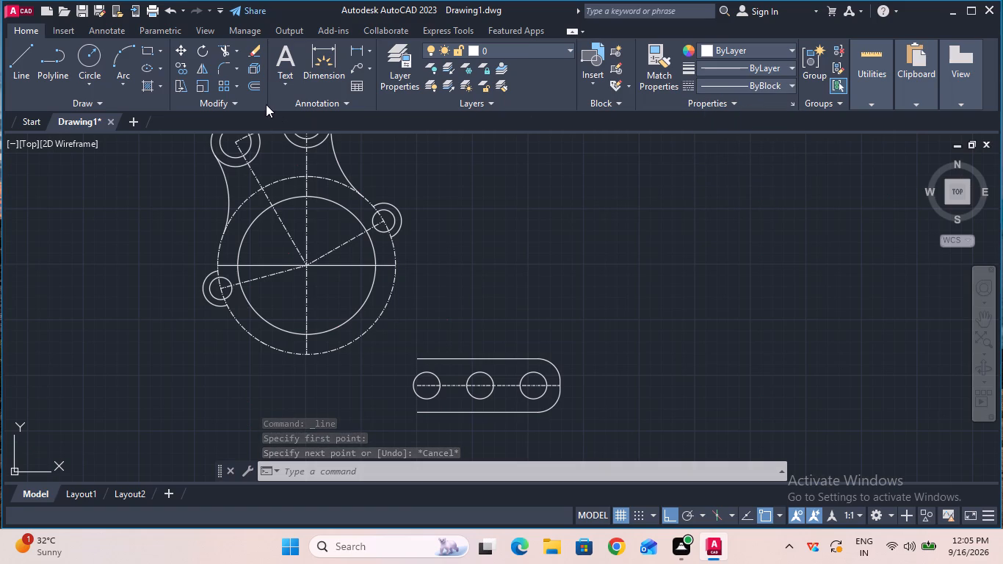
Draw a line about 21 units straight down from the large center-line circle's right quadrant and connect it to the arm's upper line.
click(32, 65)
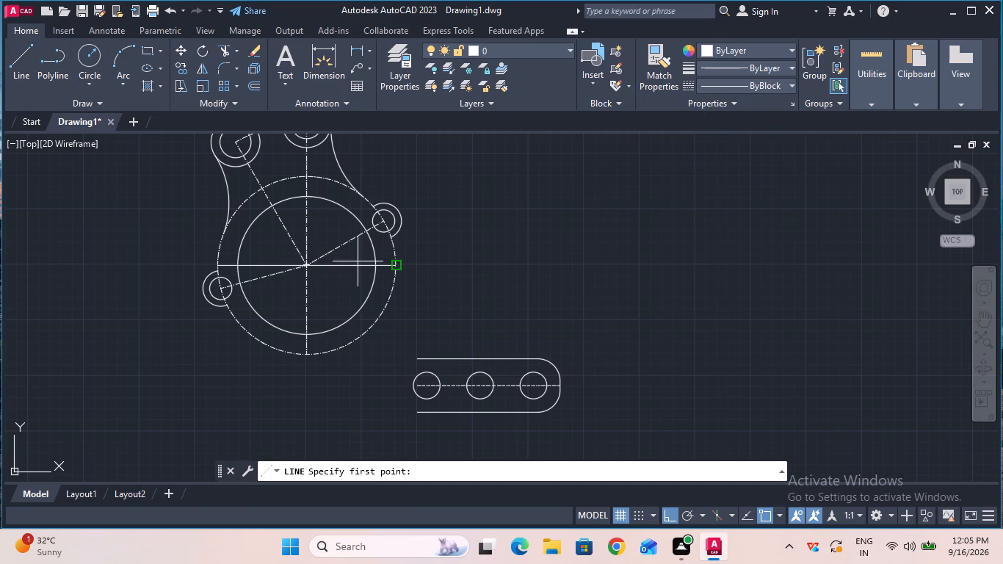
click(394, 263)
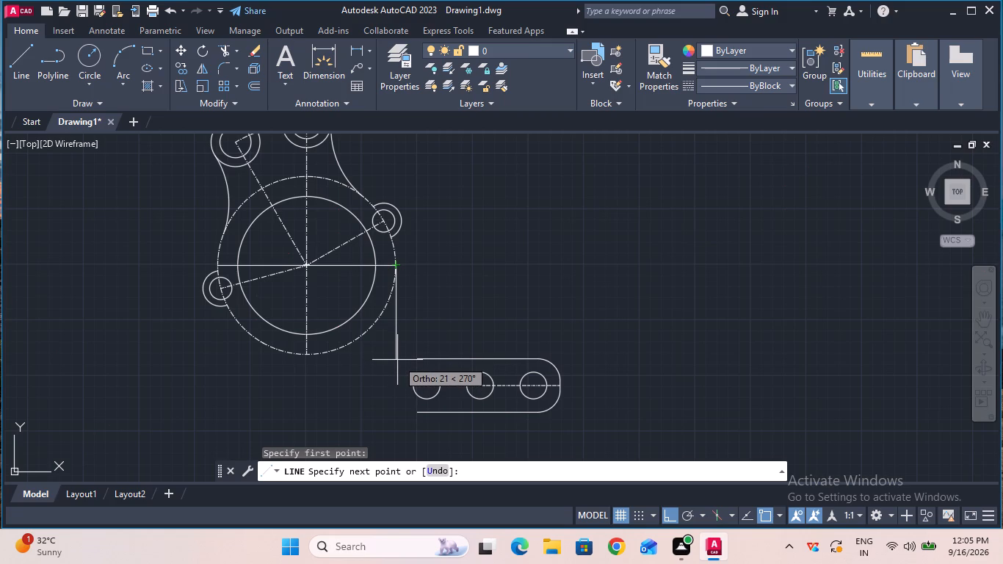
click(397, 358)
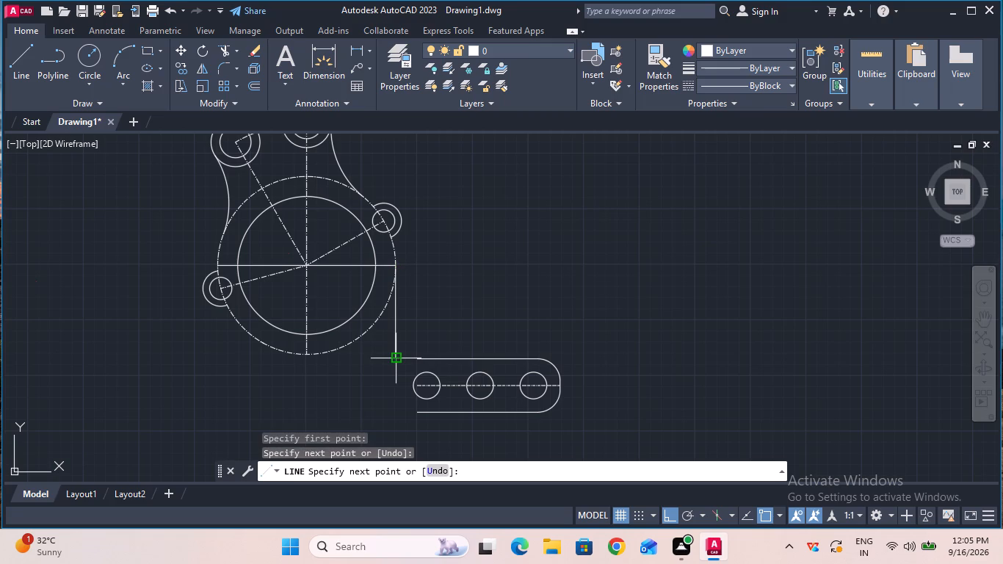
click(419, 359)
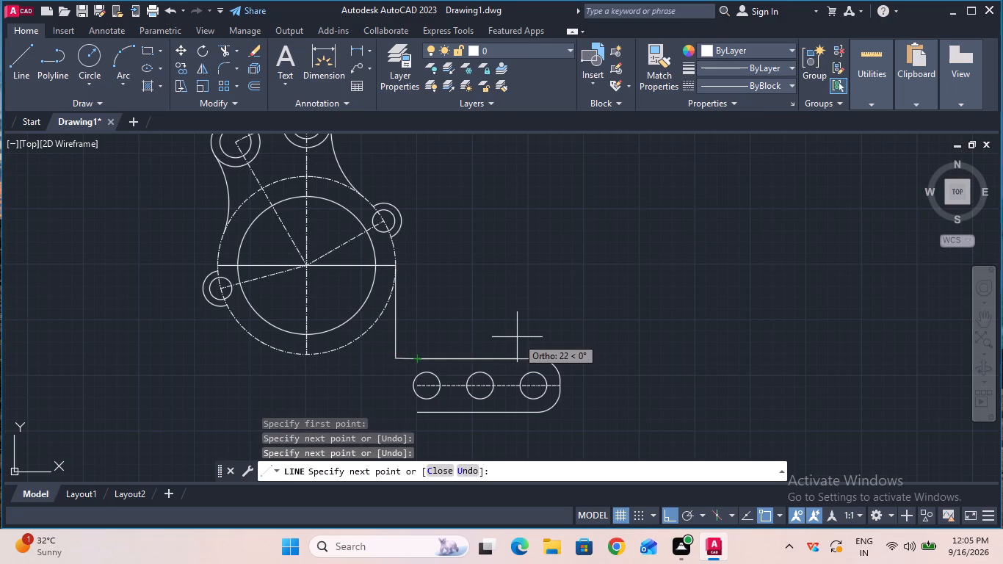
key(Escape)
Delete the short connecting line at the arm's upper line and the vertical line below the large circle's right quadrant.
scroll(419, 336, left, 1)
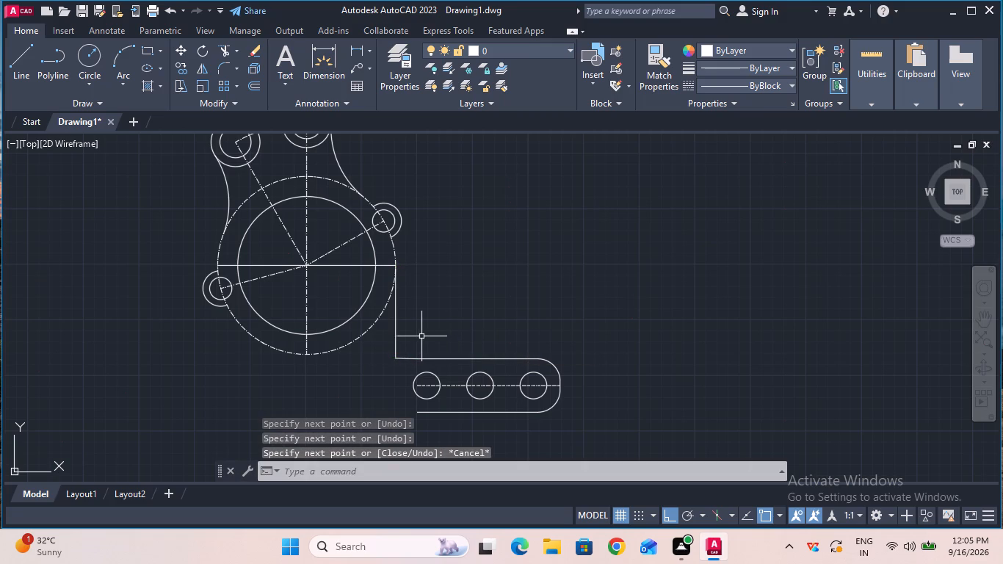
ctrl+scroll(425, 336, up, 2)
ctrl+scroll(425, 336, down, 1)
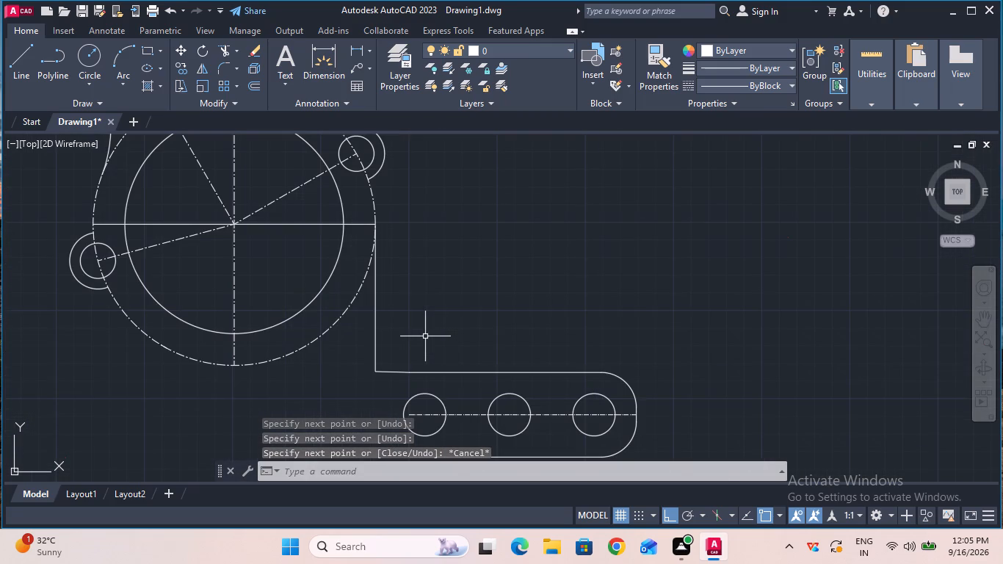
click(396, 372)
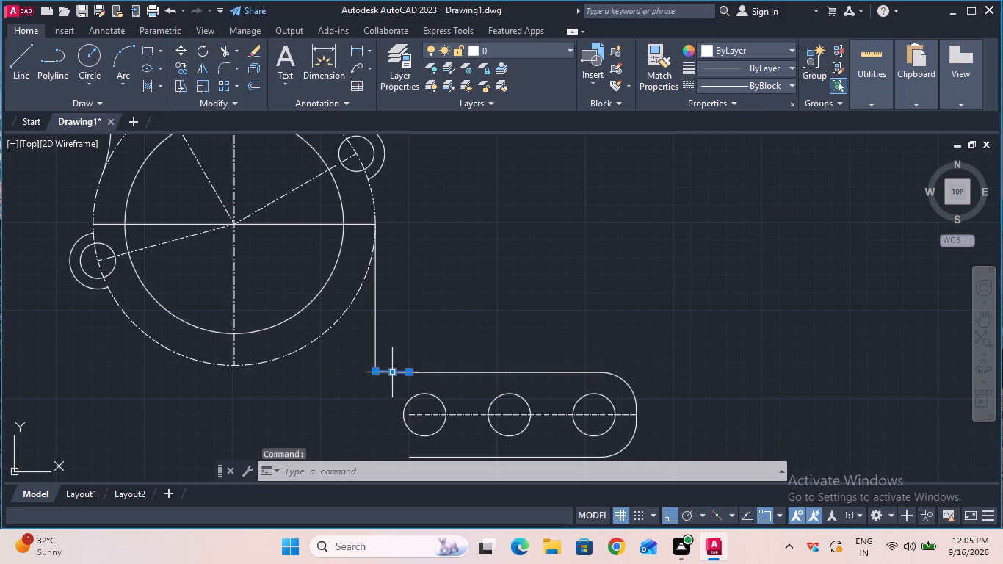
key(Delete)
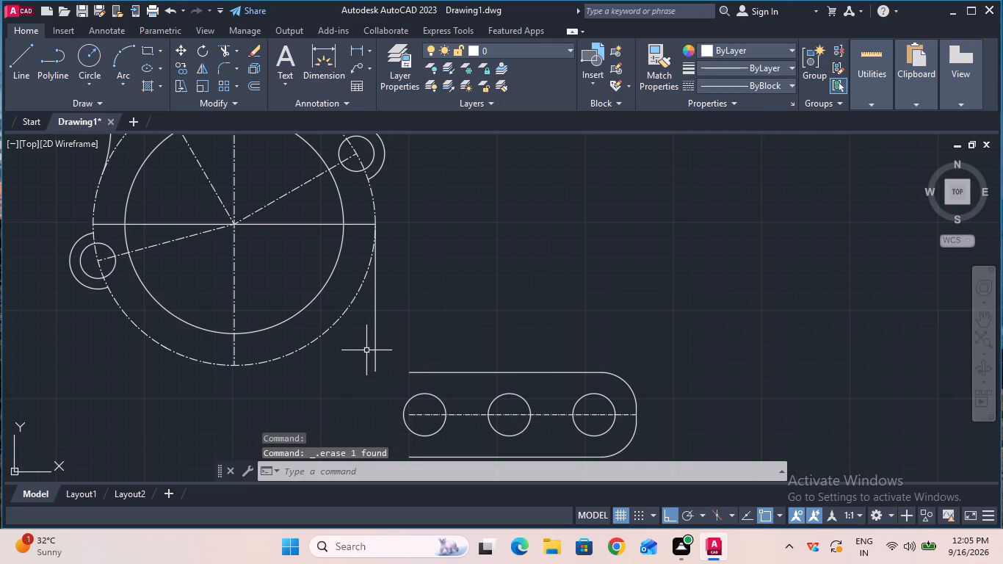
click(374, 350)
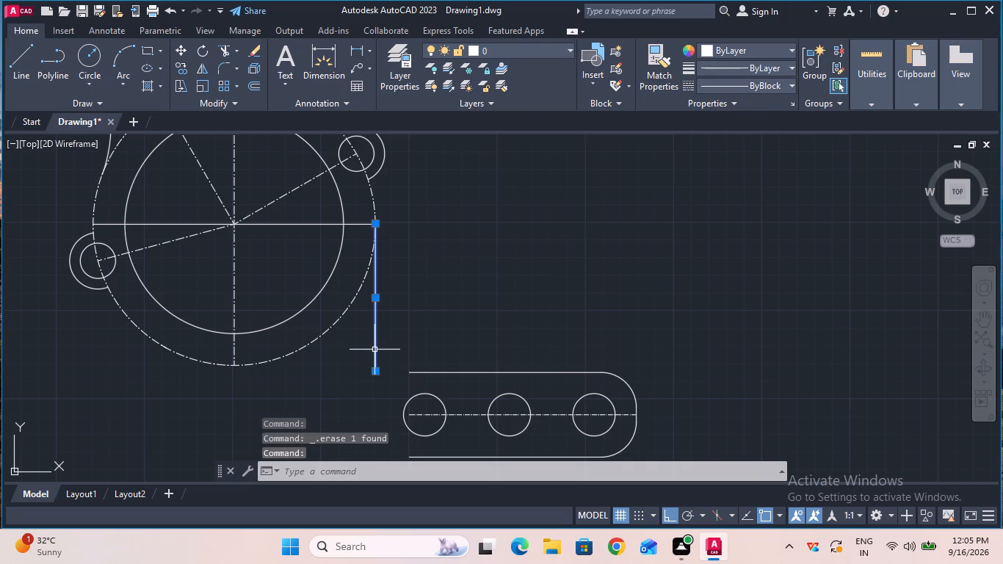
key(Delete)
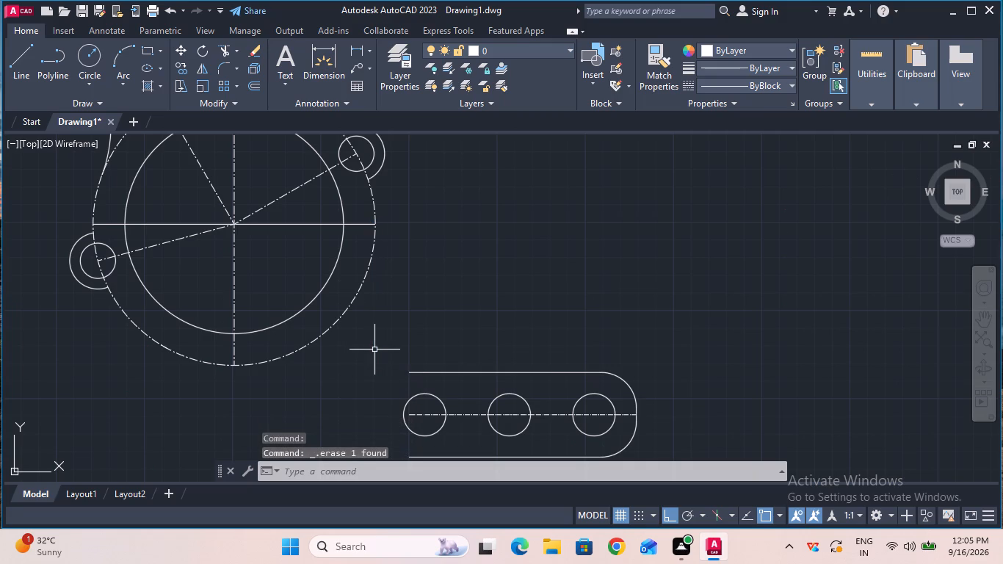
Draw a line 21 units straight down from the large center-line circle's right quadrant, continuing horizontally to the open end of the arm's upper line.
click(19, 62)
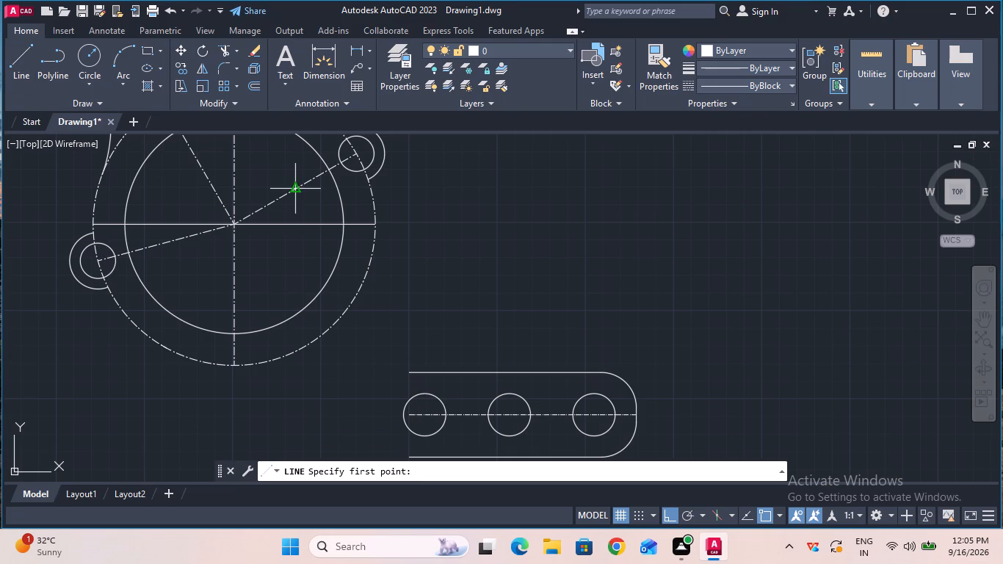
click(378, 224)
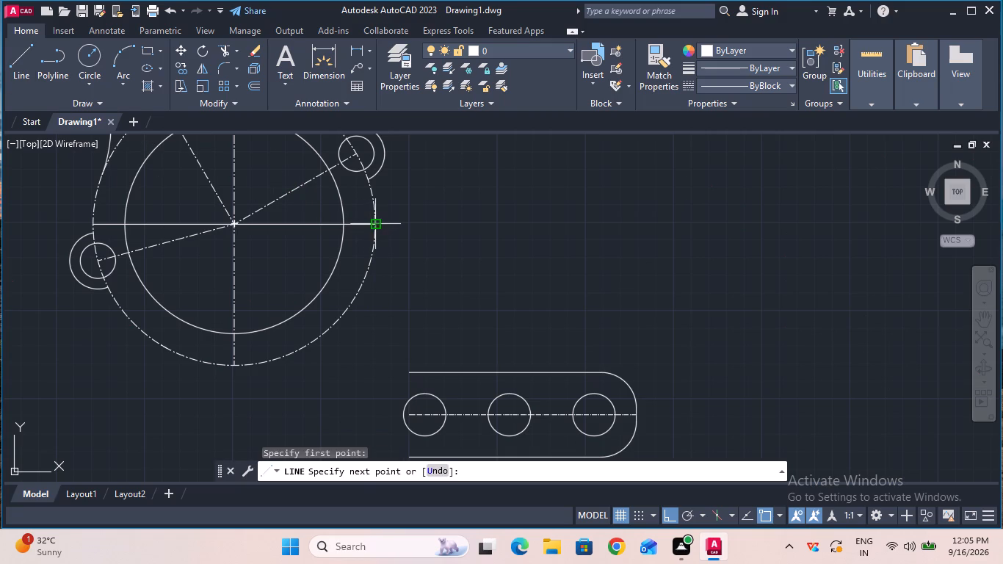
text(21)
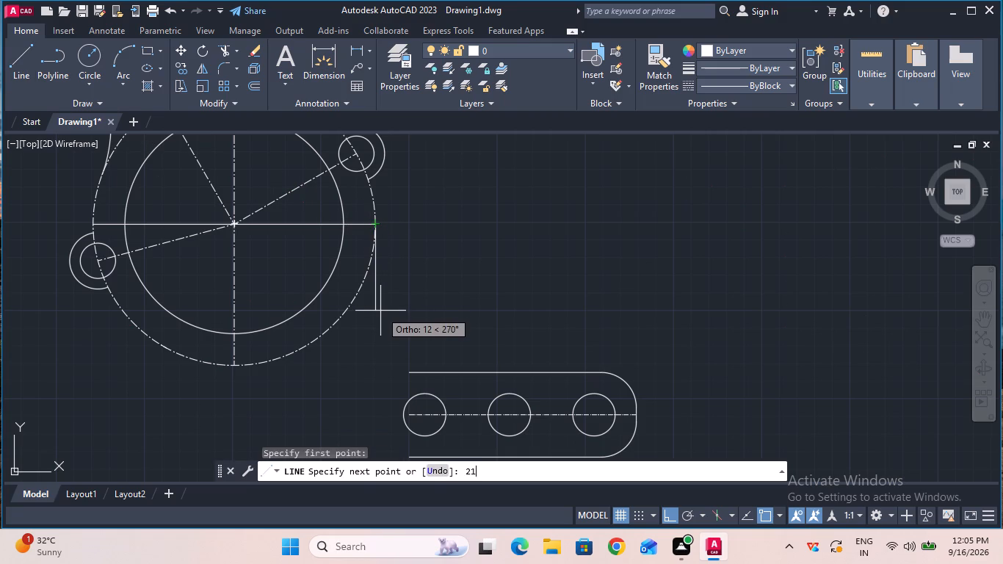
key(Return)
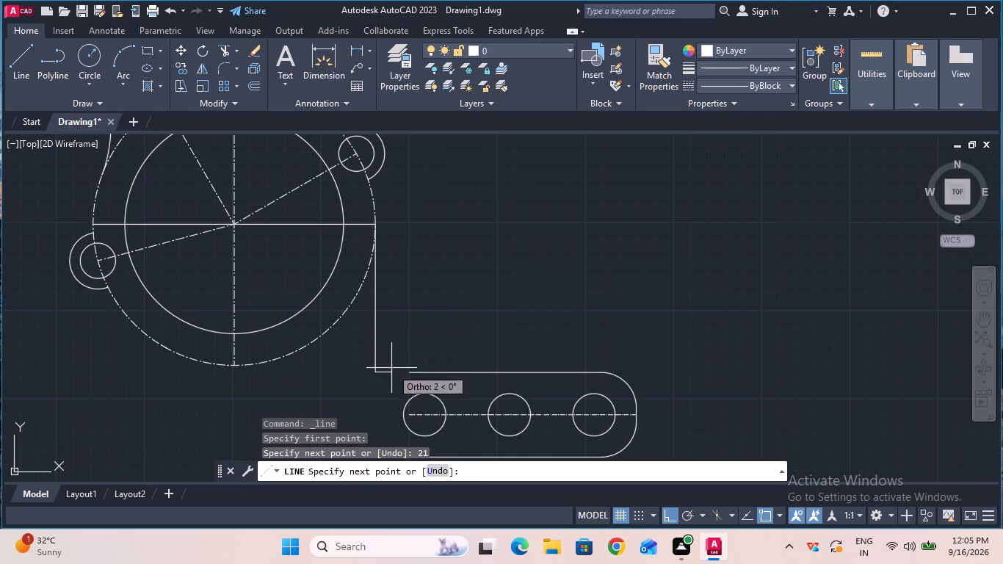
click(412, 370)
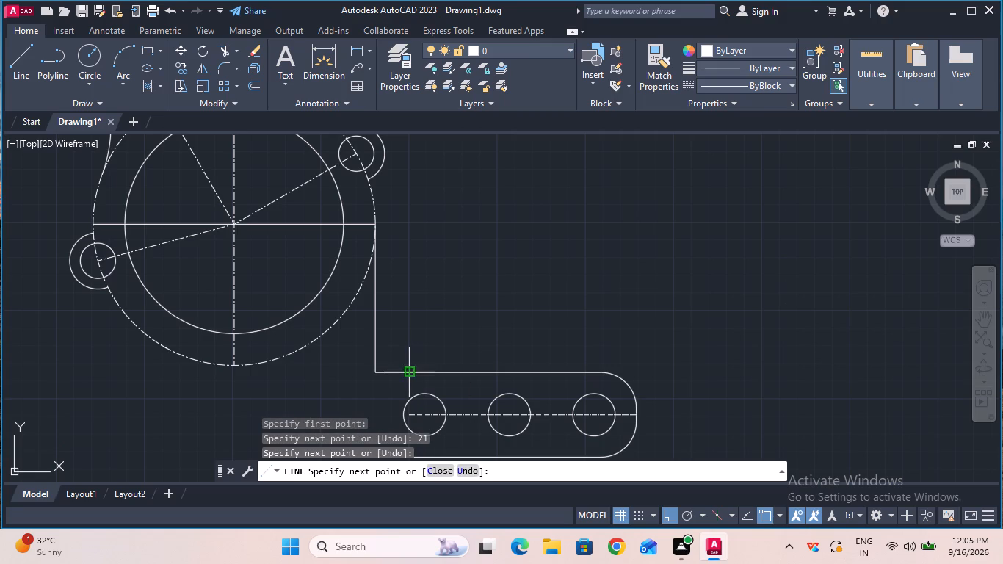
key(Escape)
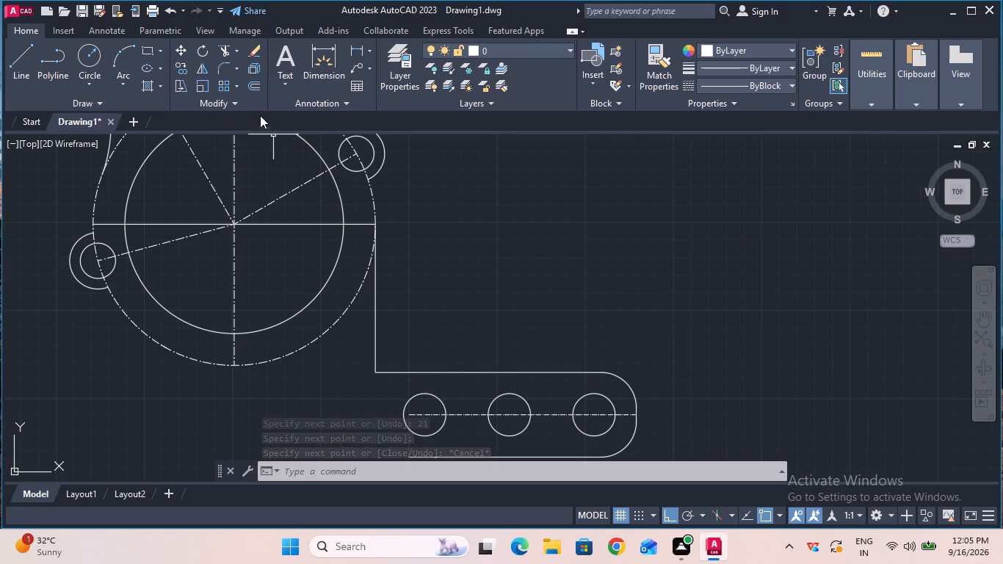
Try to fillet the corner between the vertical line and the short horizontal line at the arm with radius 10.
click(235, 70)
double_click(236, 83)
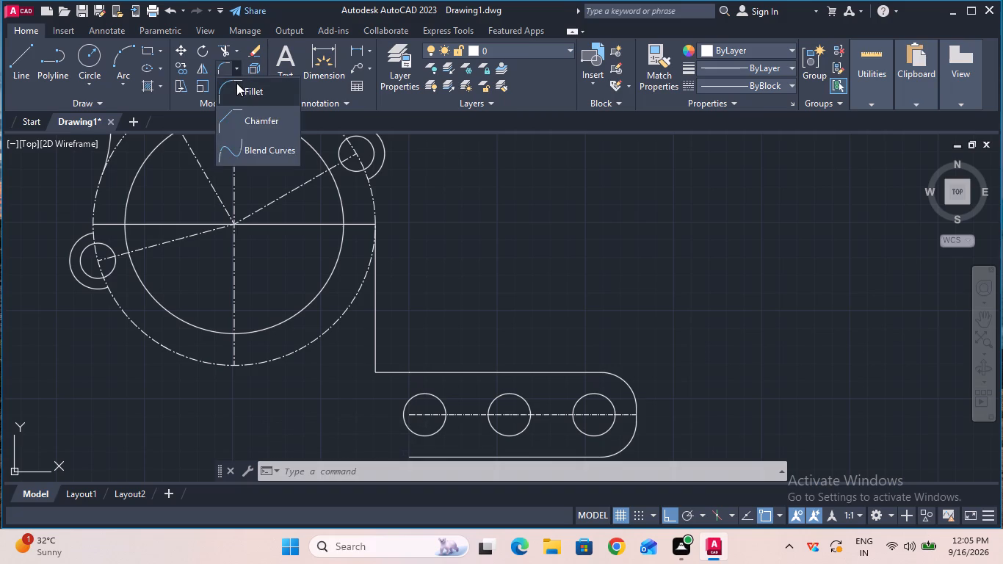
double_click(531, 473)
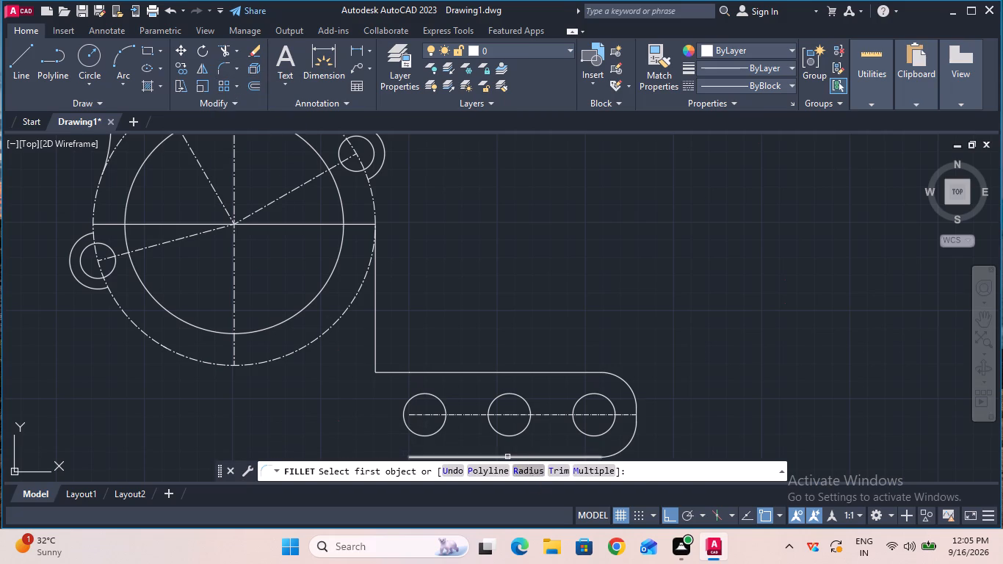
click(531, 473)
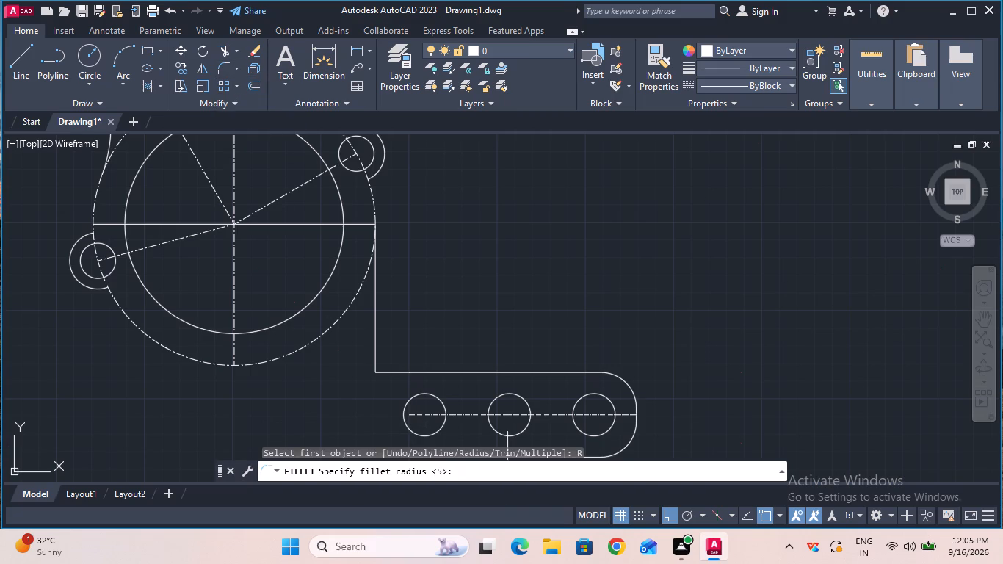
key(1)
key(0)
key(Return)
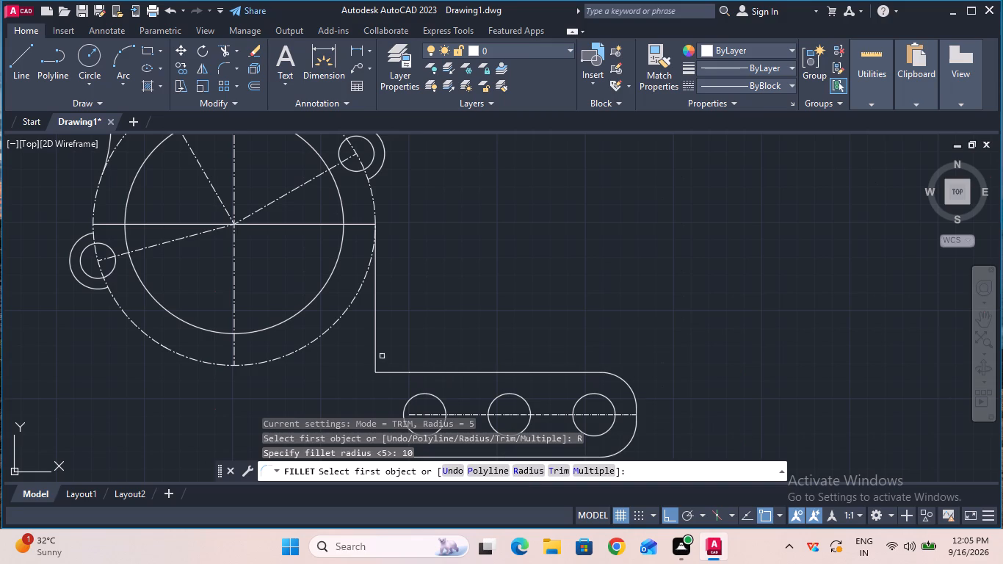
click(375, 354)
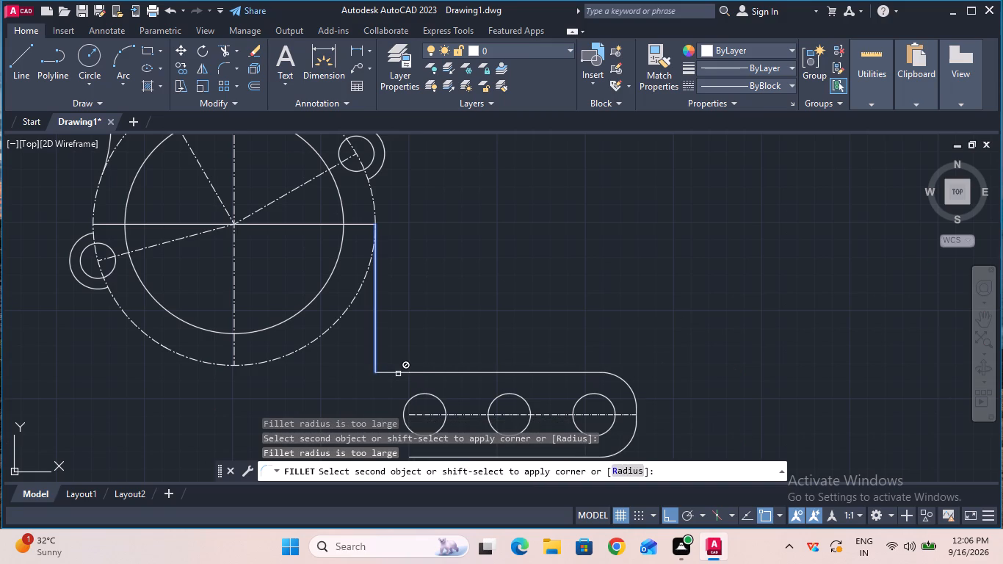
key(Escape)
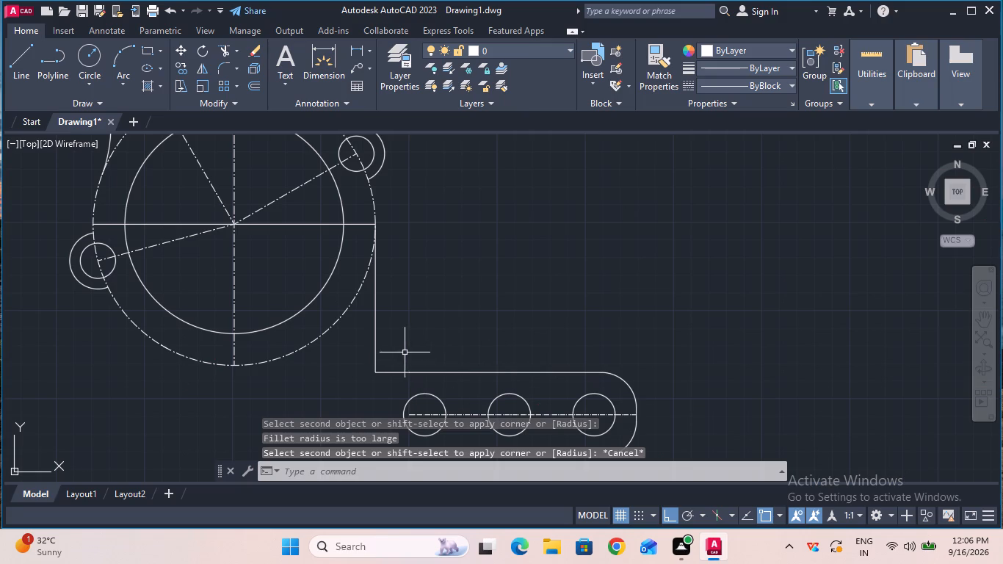
Select the whole bracket drawing and join its connected segments with the Join command.
ctrl+scroll(620, 366, down, 2)
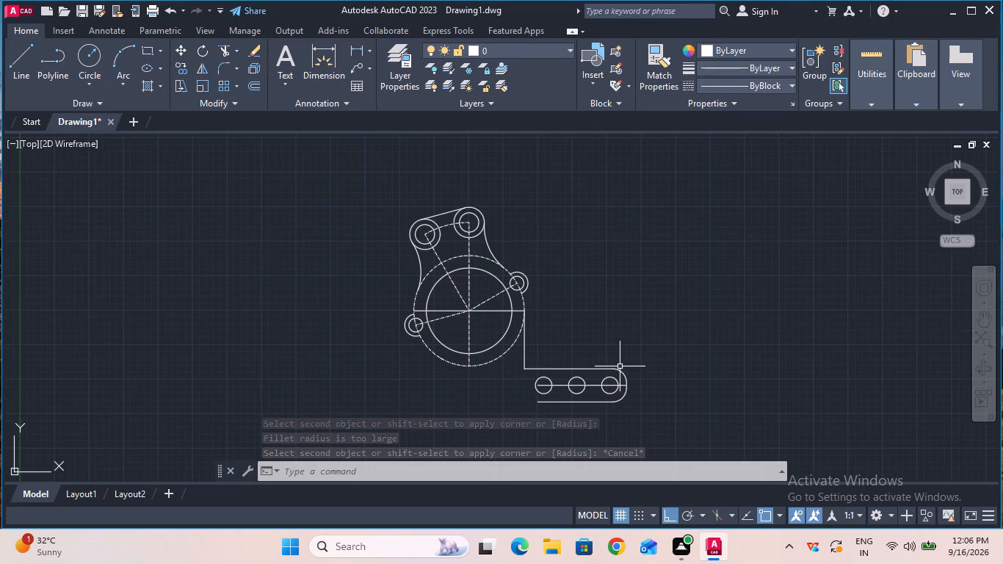
click(634, 419)
click(360, 198)
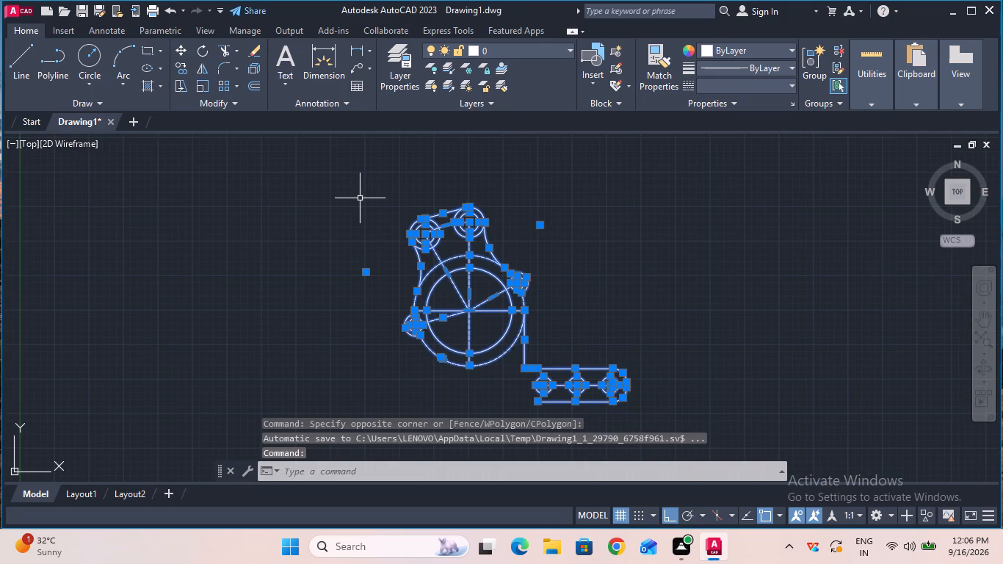
text(joi)
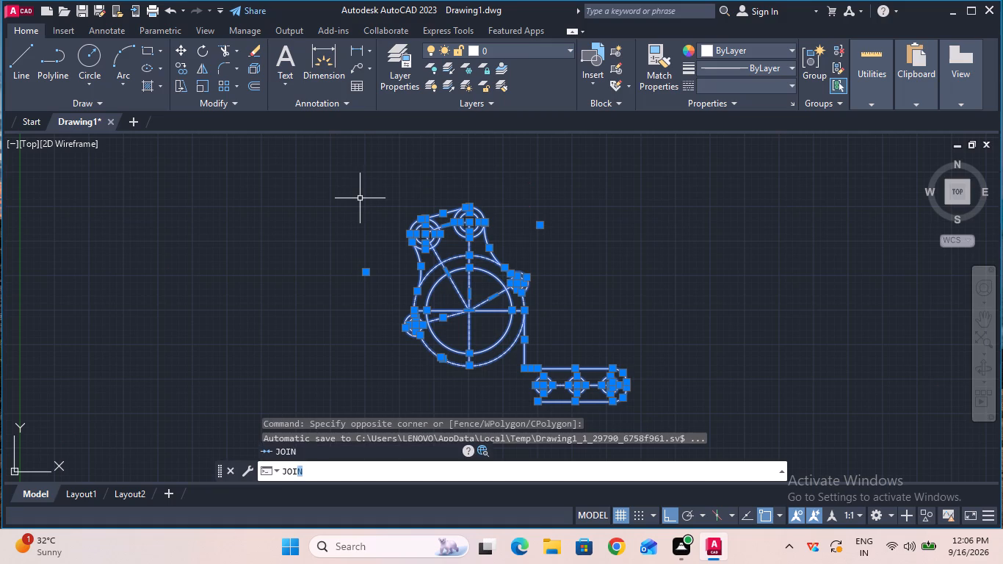
key(n)
key(Return)
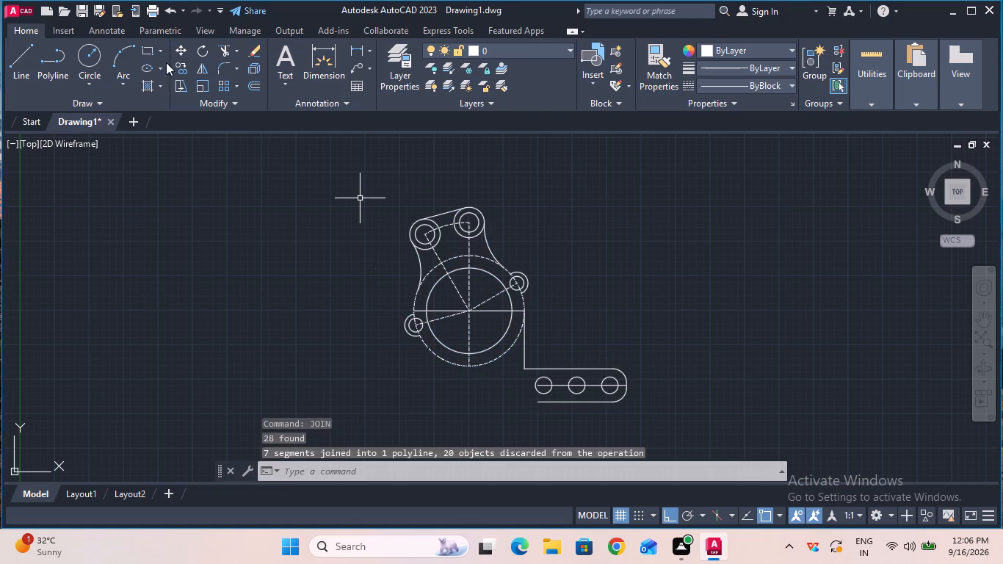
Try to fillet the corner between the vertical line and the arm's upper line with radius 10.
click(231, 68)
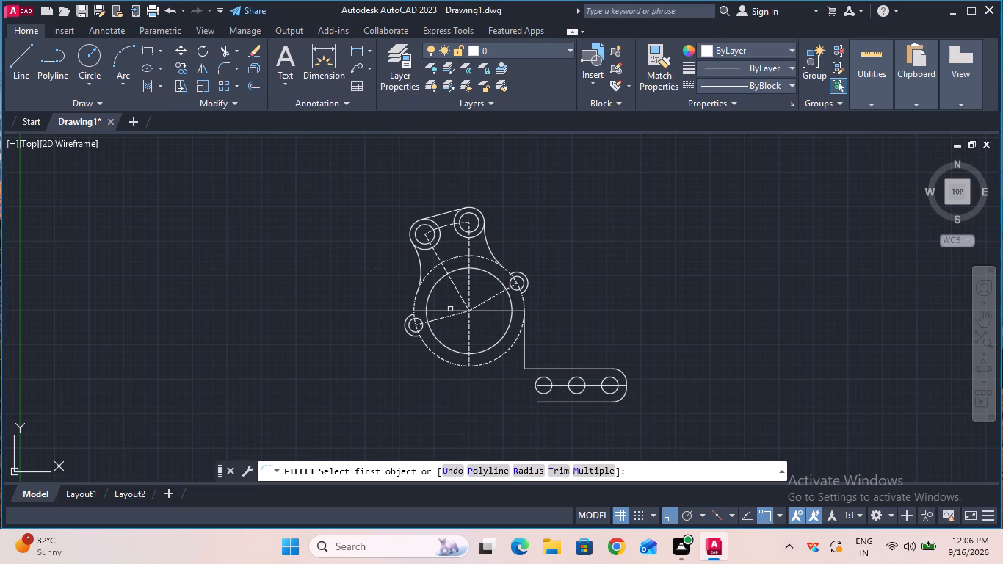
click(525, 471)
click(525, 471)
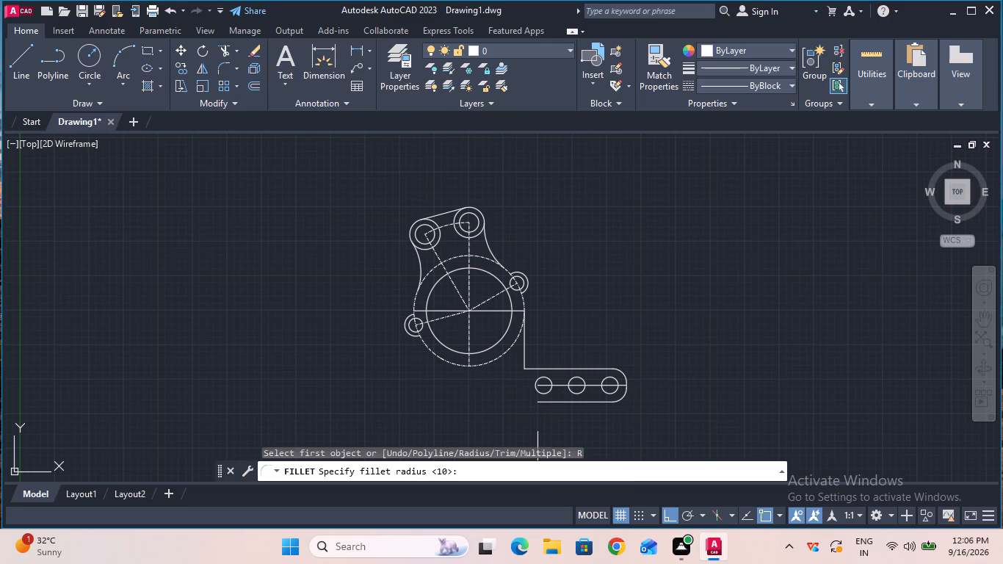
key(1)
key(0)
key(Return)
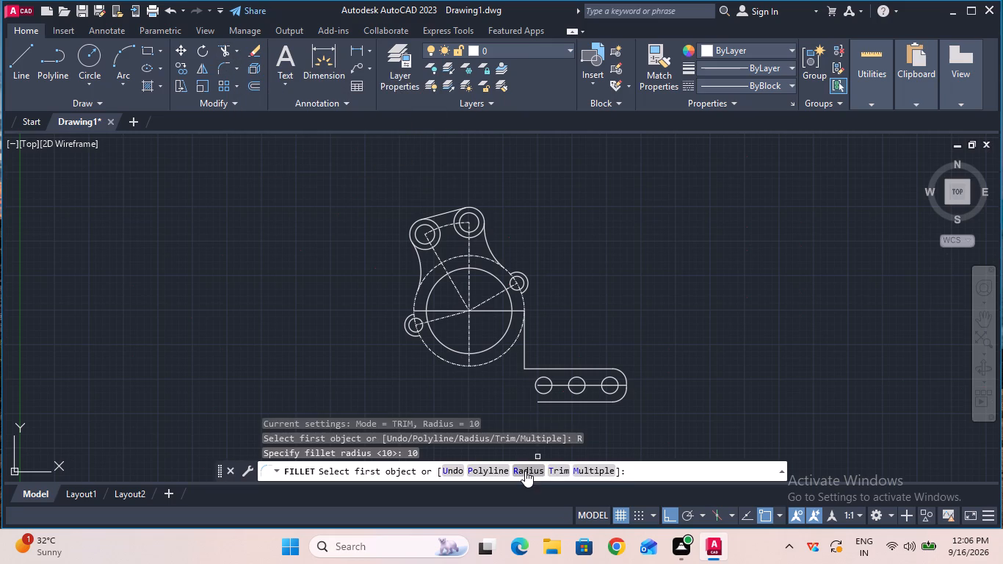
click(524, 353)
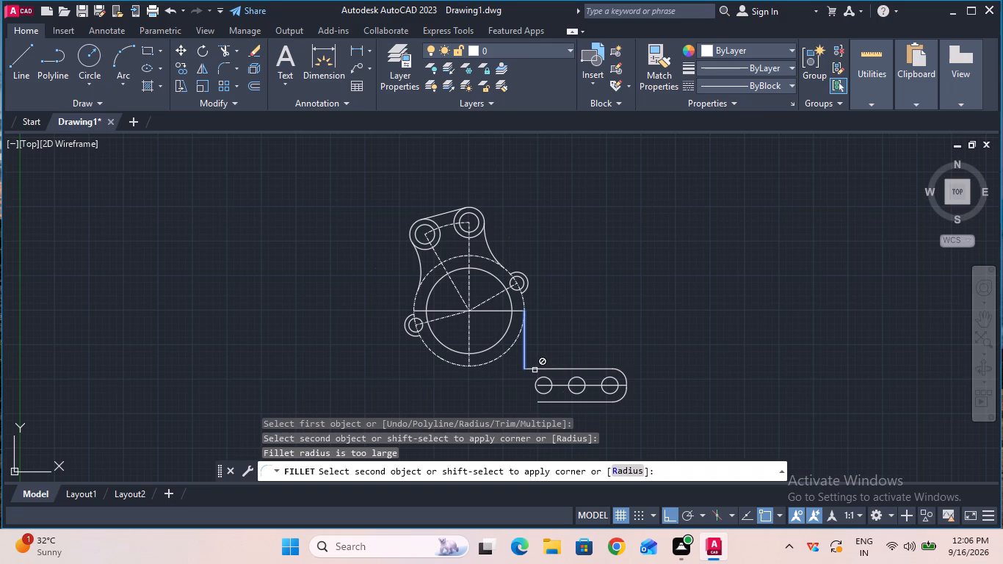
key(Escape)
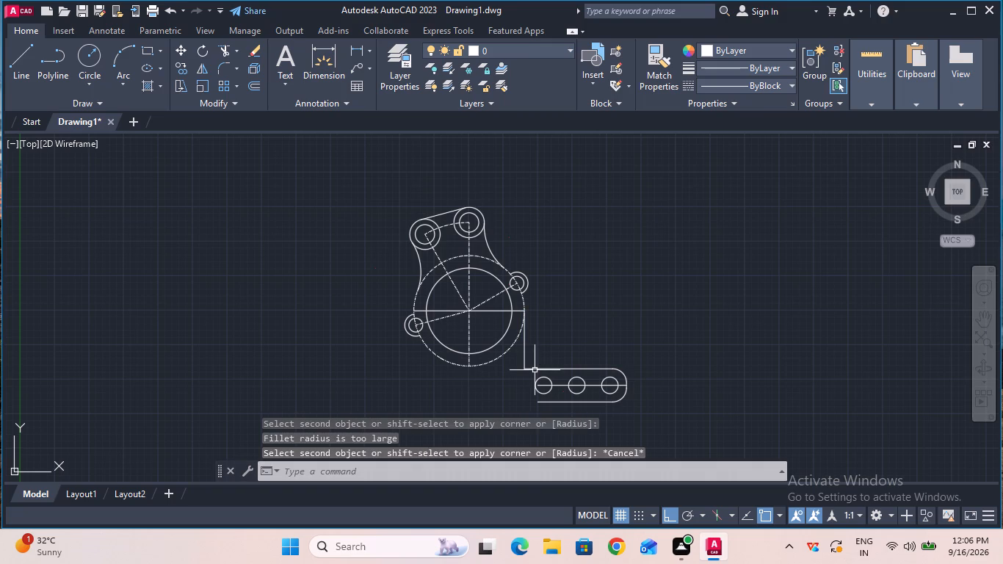
Explode the joined polyline running from the main circle's horizontal line around the arm into separate segments.
click(533, 367)
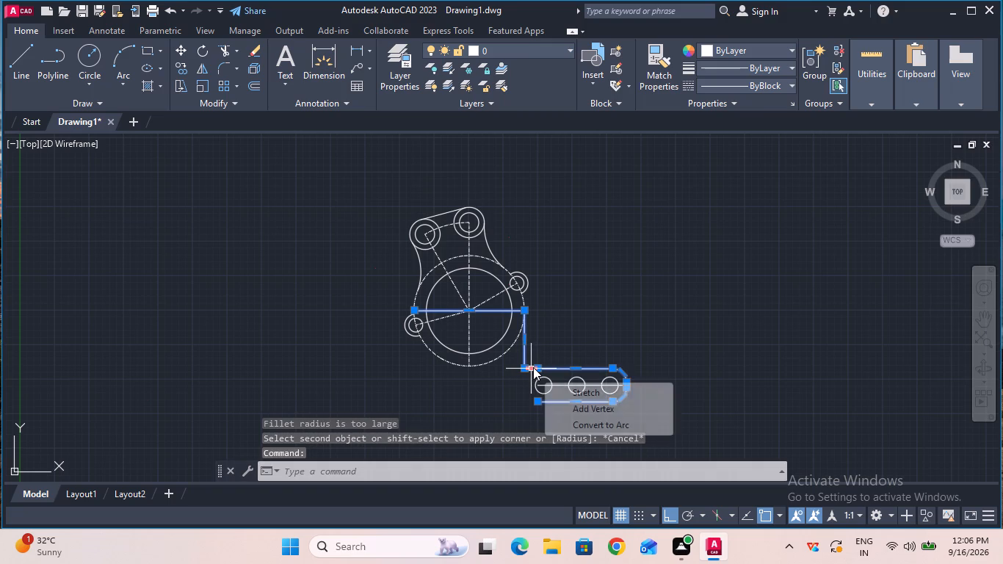
key(e)
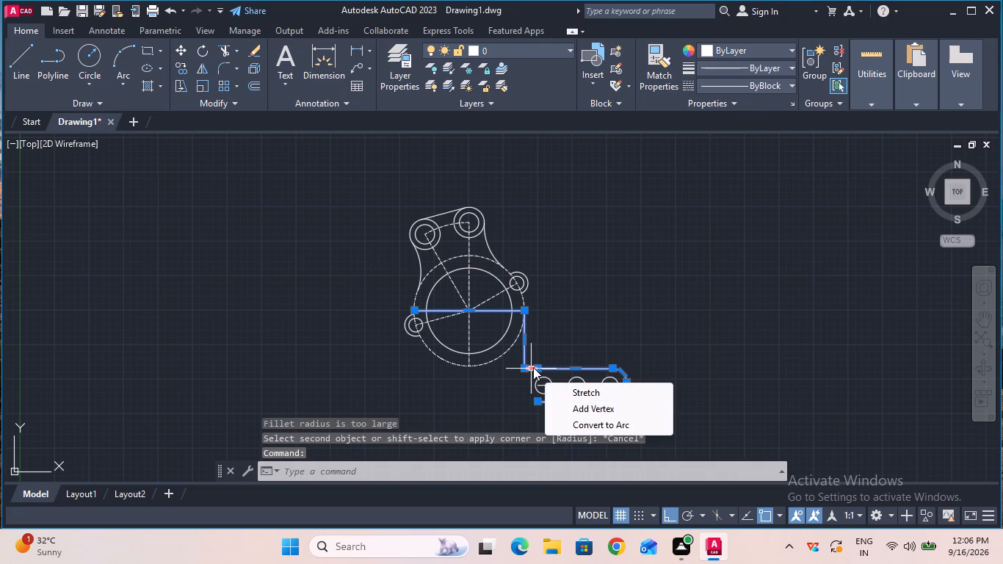
key(e)
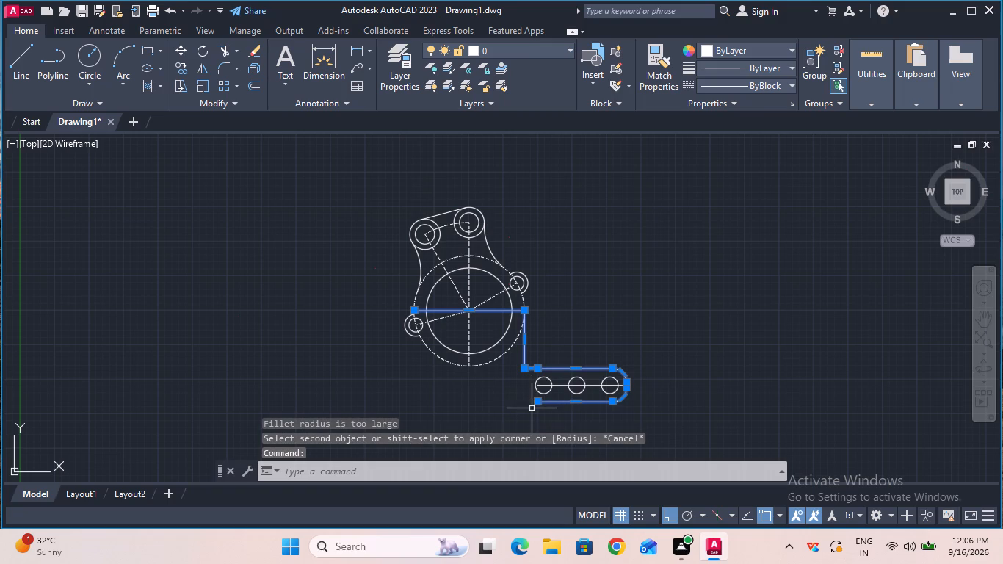
key(x)
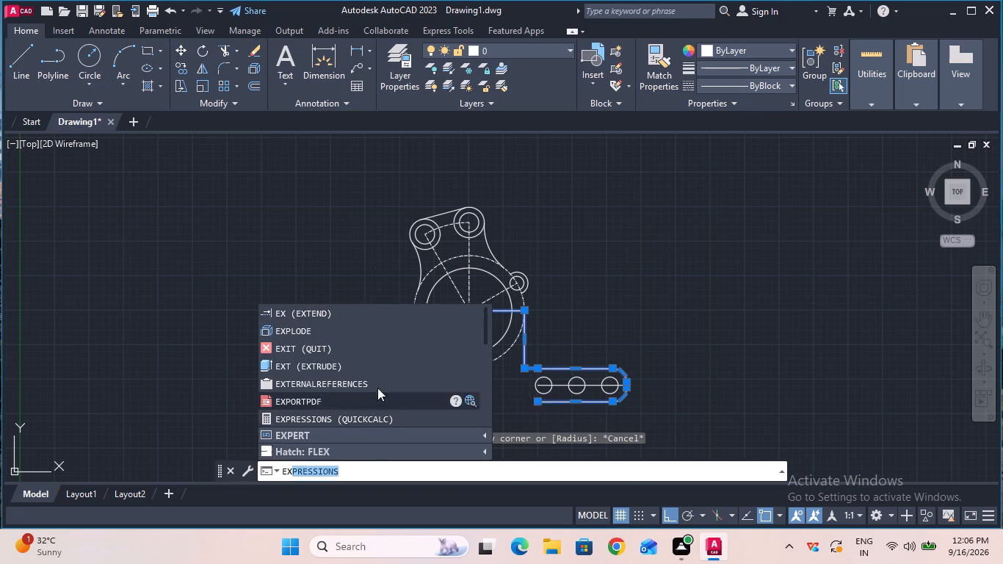
click(367, 335)
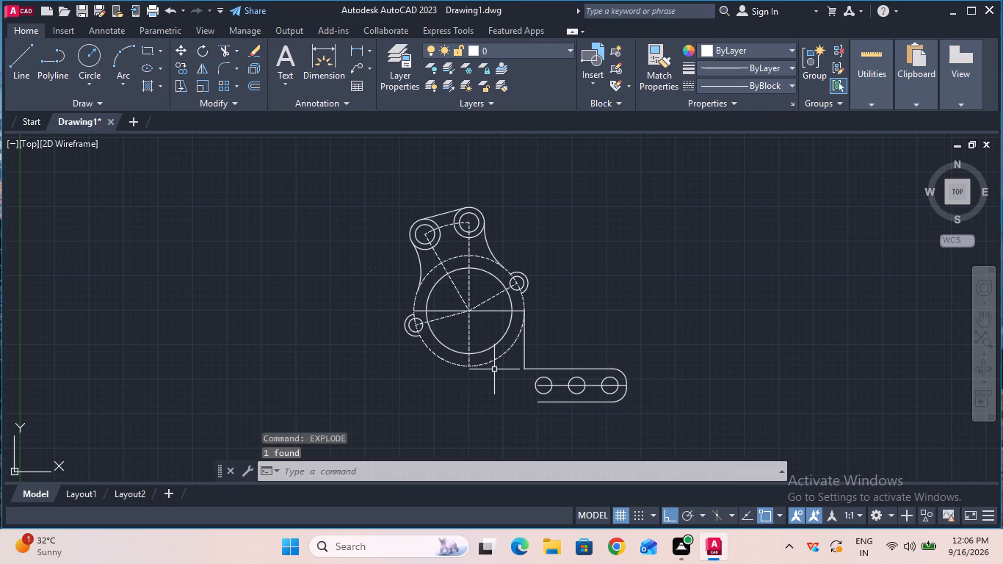
Fillet the corner between the vertical line and the arm's upper line with radius 10.
ctrl+scroll(494, 369, up, 2)
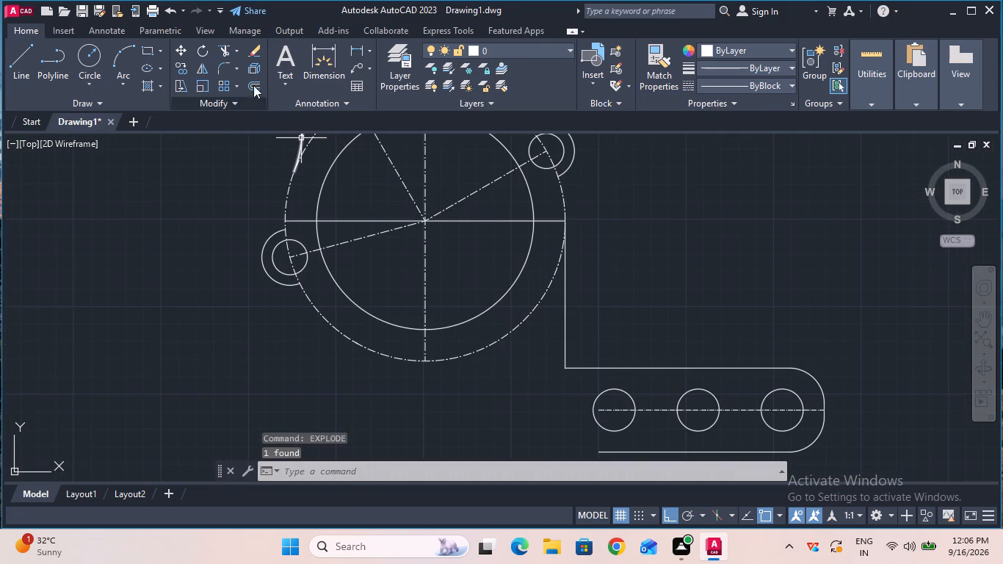
click(220, 65)
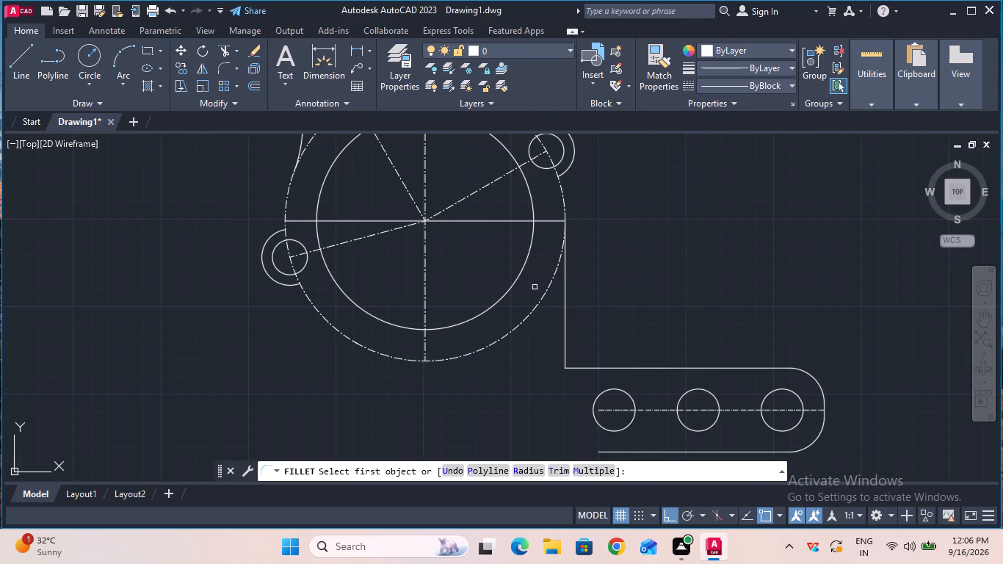
click(565, 322)
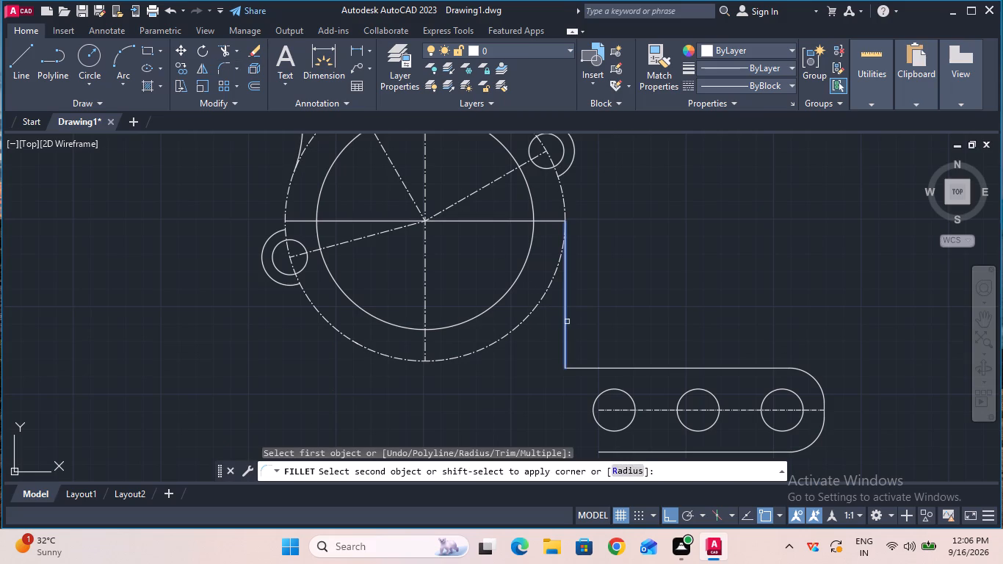
click(597, 368)
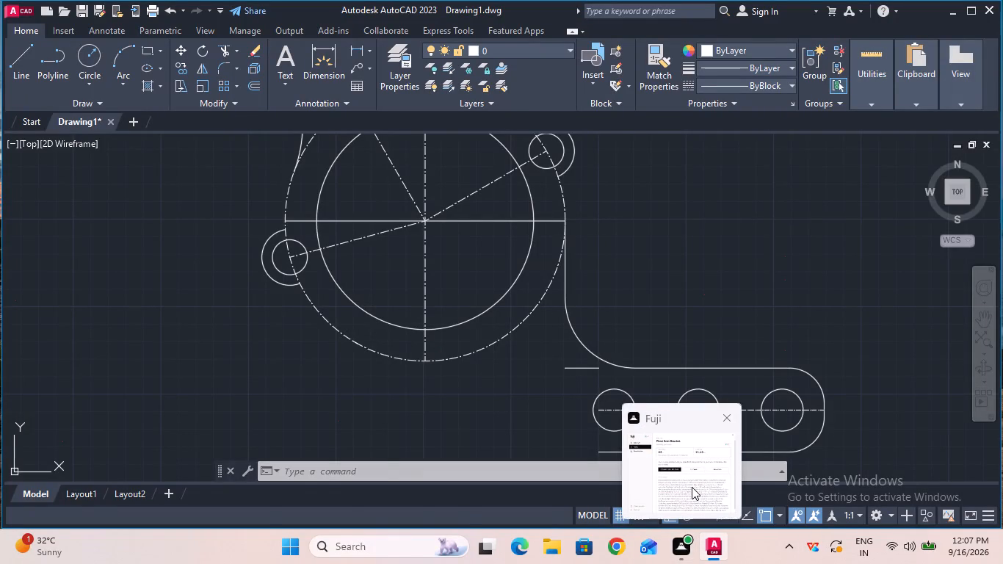
Delete the short leftover horizontal line below the new fillet at the arm's upper line.
click(745, 538)
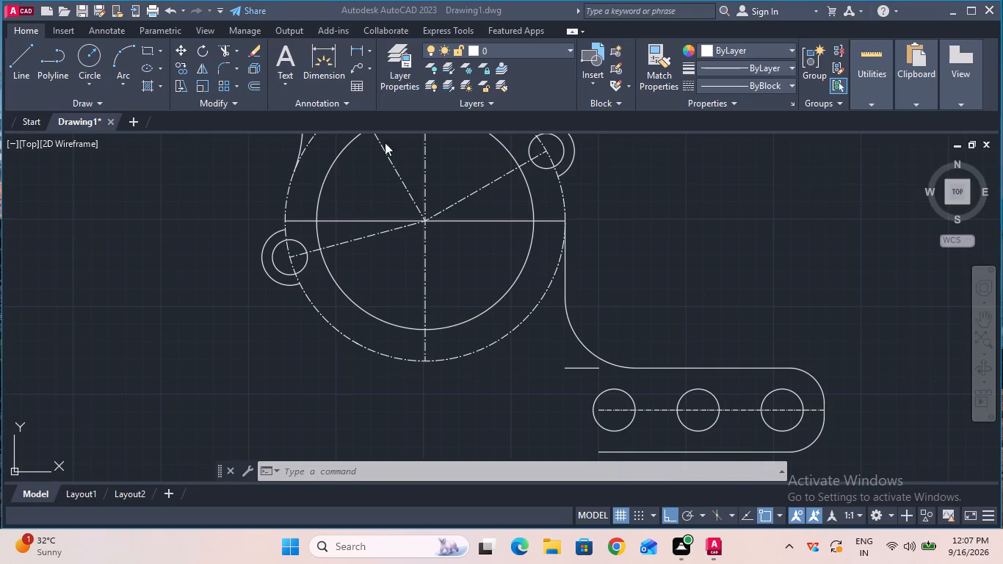
click(222, 47)
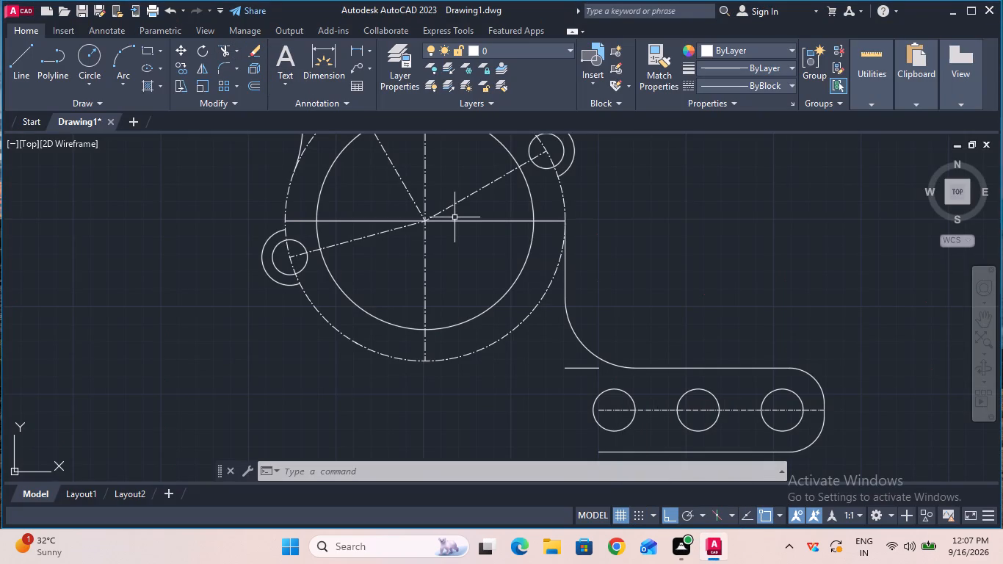
click(578, 366)
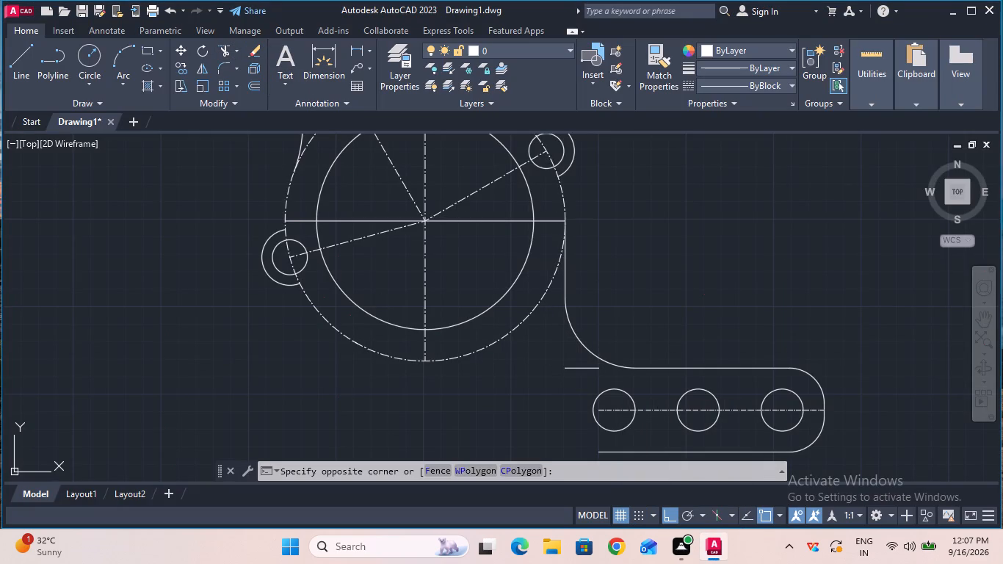
click(584, 366)
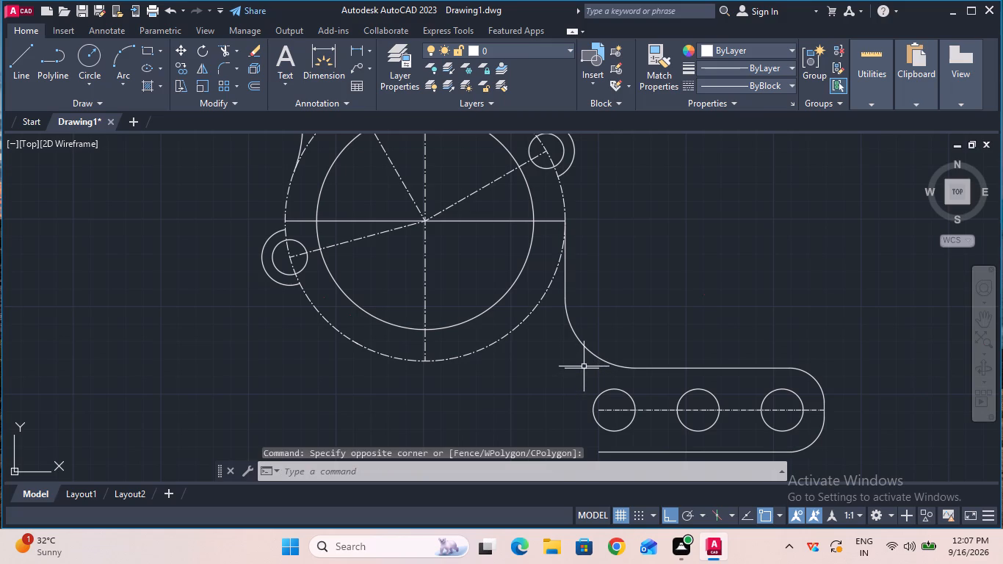
click(584, 368)
key(Delete)
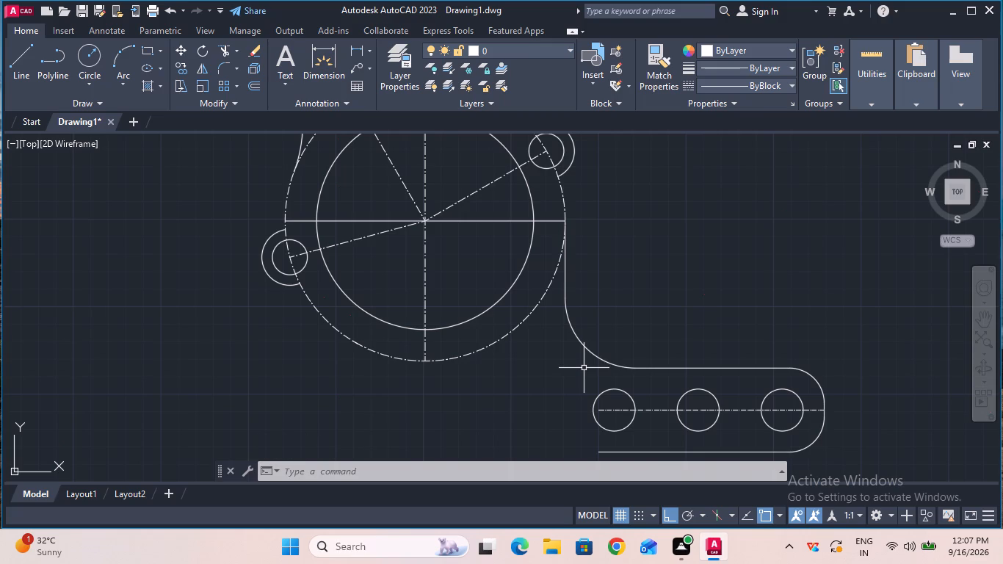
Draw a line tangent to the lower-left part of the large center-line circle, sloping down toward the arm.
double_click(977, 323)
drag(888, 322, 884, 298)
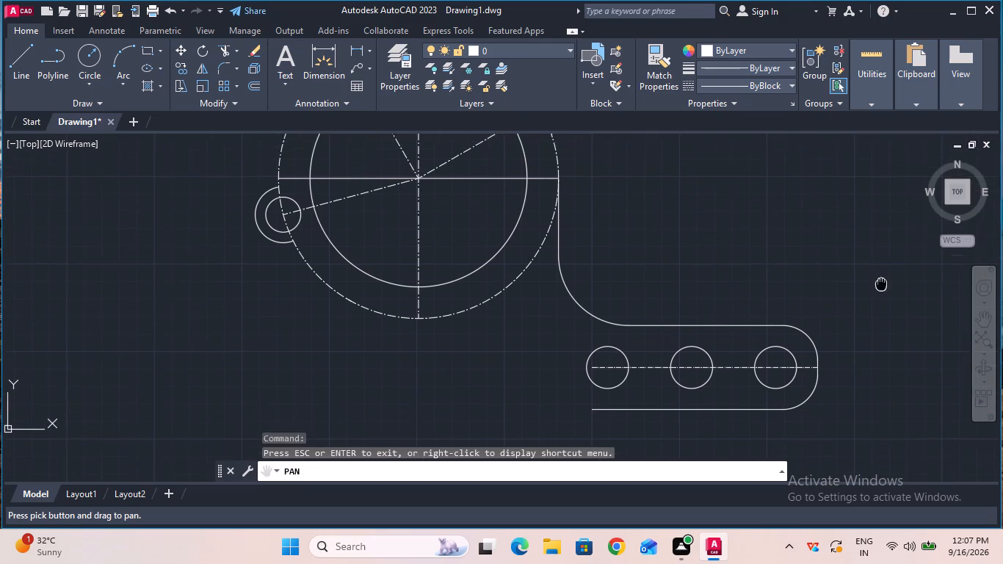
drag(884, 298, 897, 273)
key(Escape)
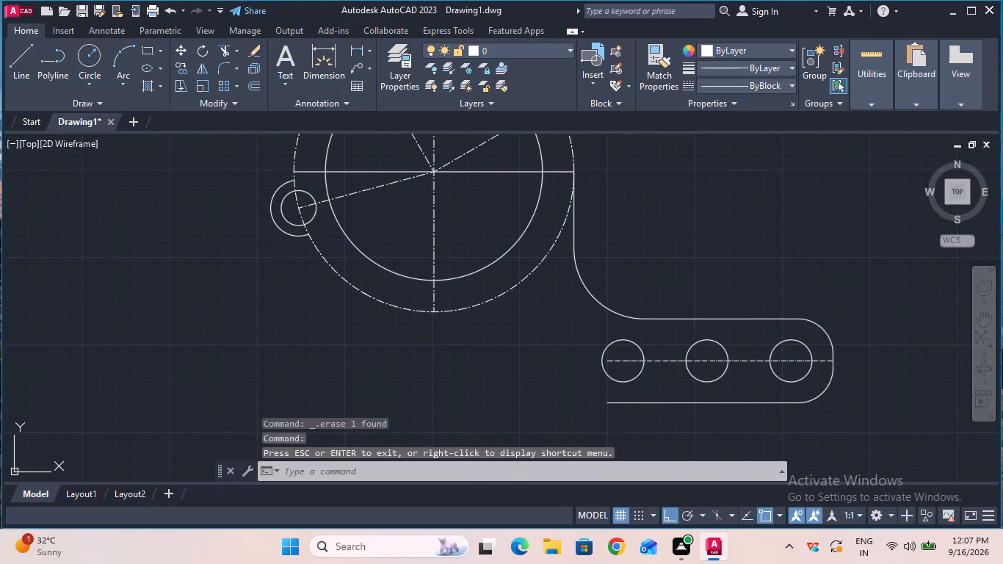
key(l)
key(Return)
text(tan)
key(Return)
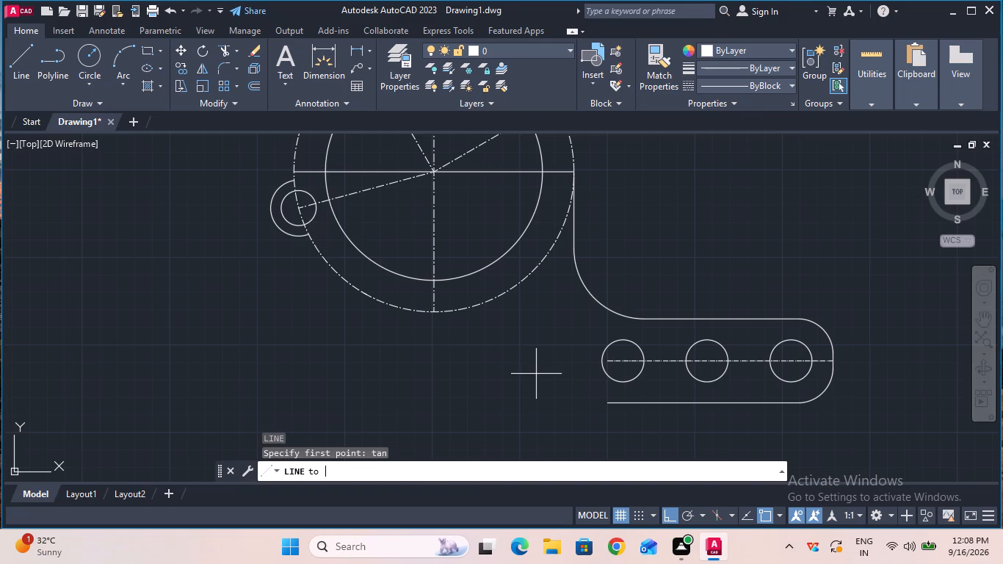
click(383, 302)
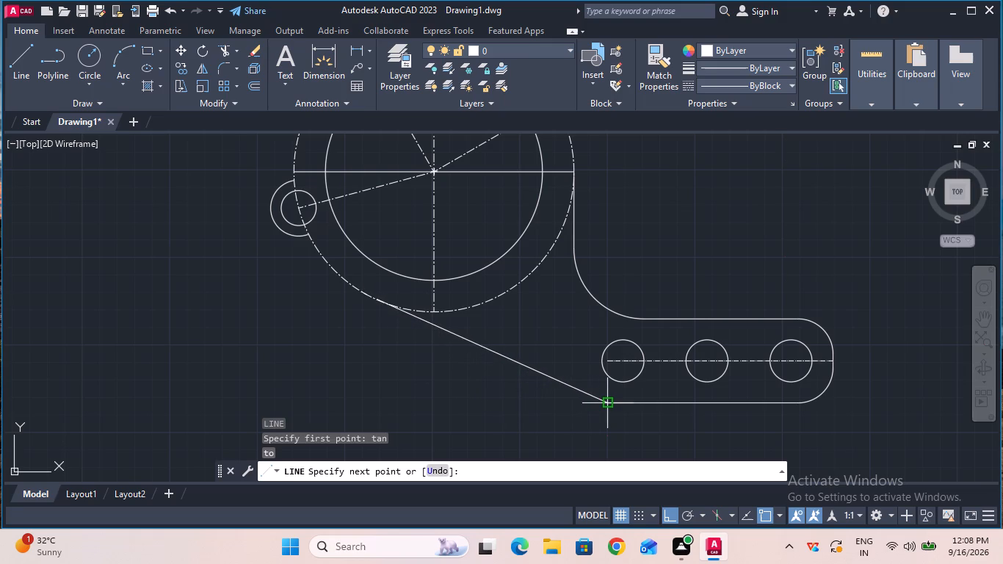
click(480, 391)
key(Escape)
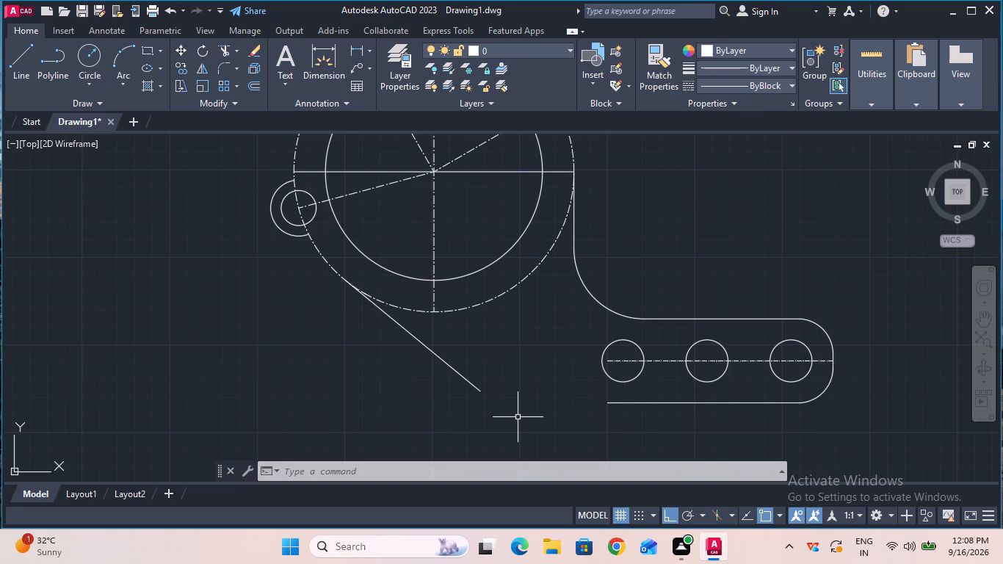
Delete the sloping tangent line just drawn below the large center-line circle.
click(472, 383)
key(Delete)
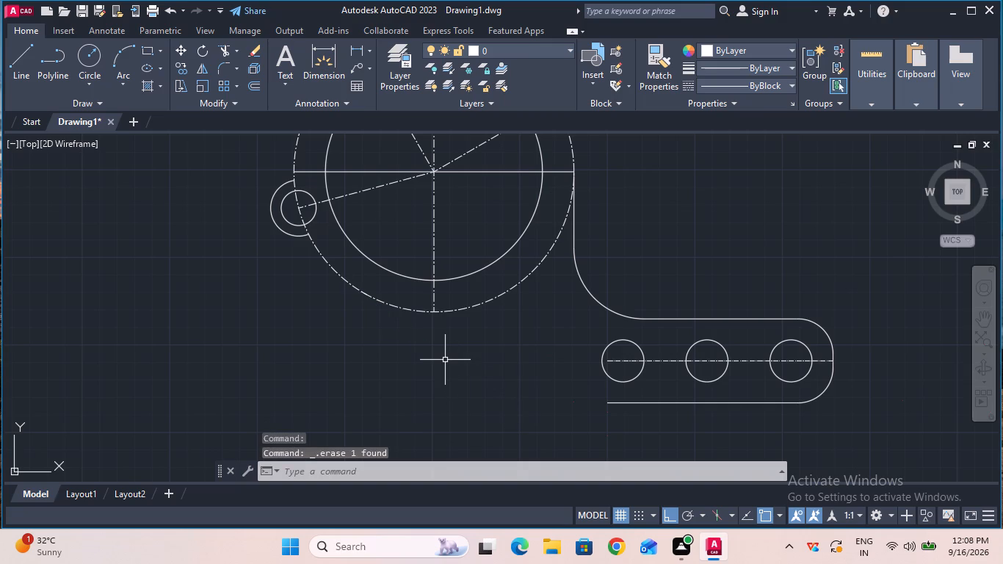
Draw a line tangent to the large center-line circle's lower-left part, ending level with the arm's lower line short of its open end.
key(l)
key(Return)
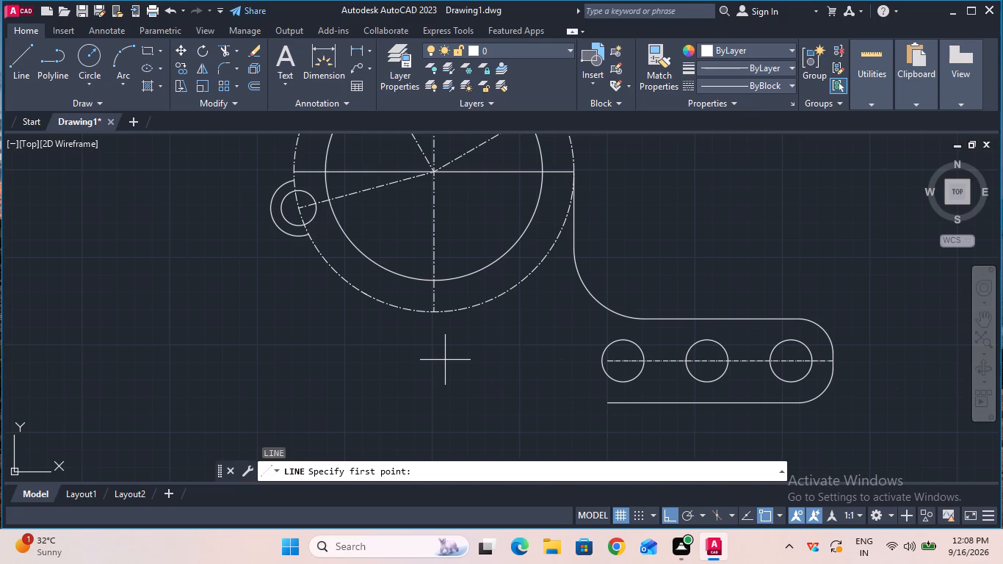
text(tan)
key(Return)
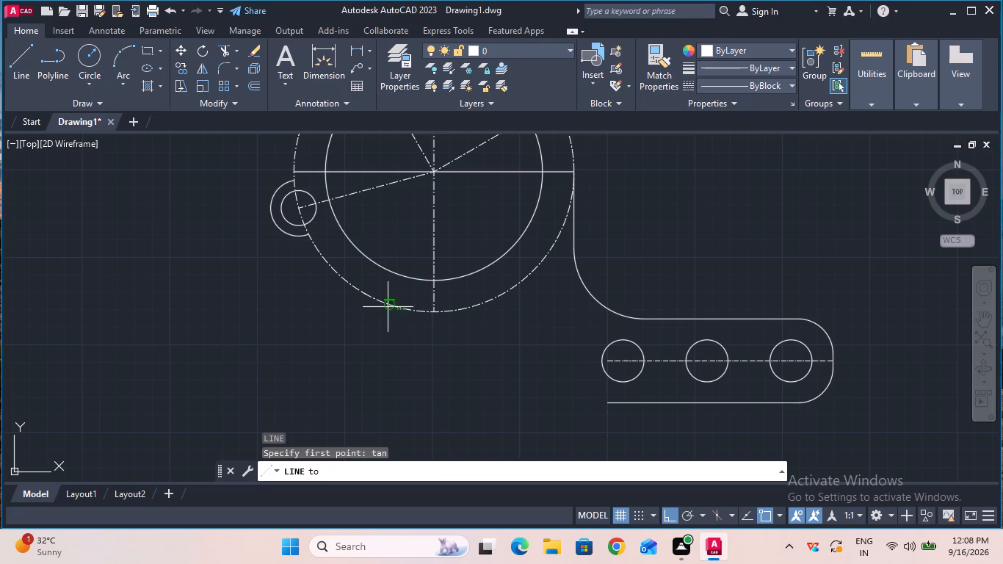
click(392, 306)
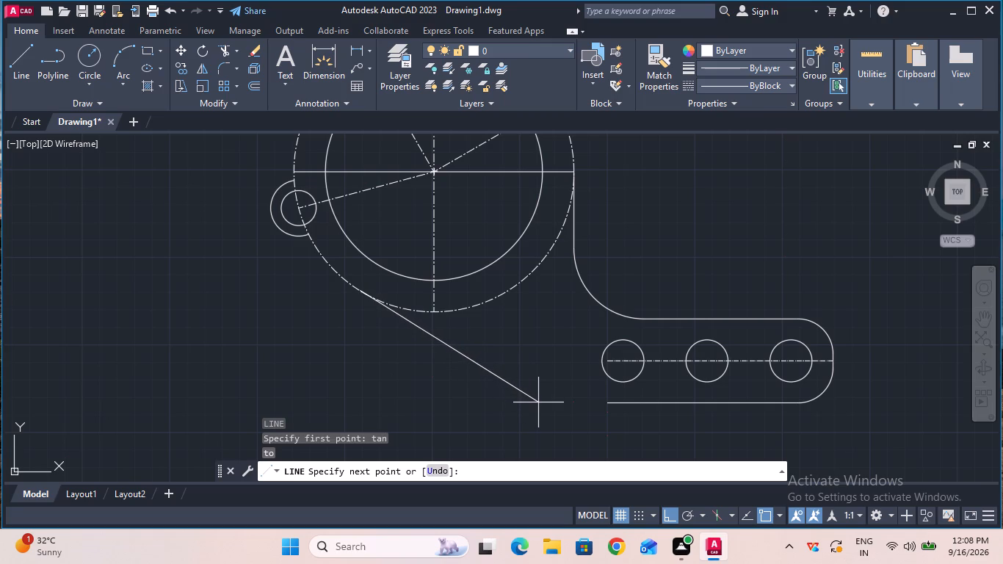
click(538, 402)
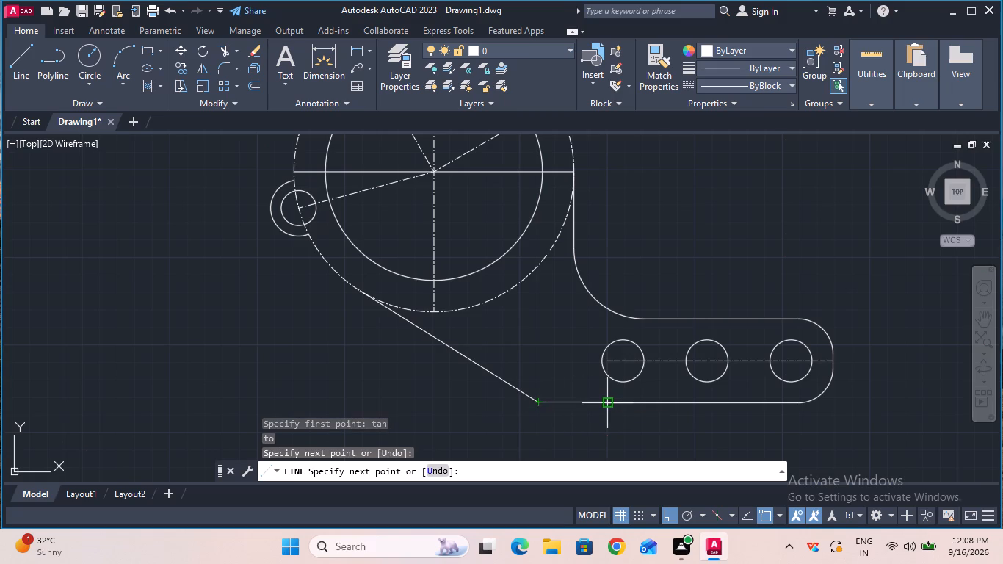
key(Escape)
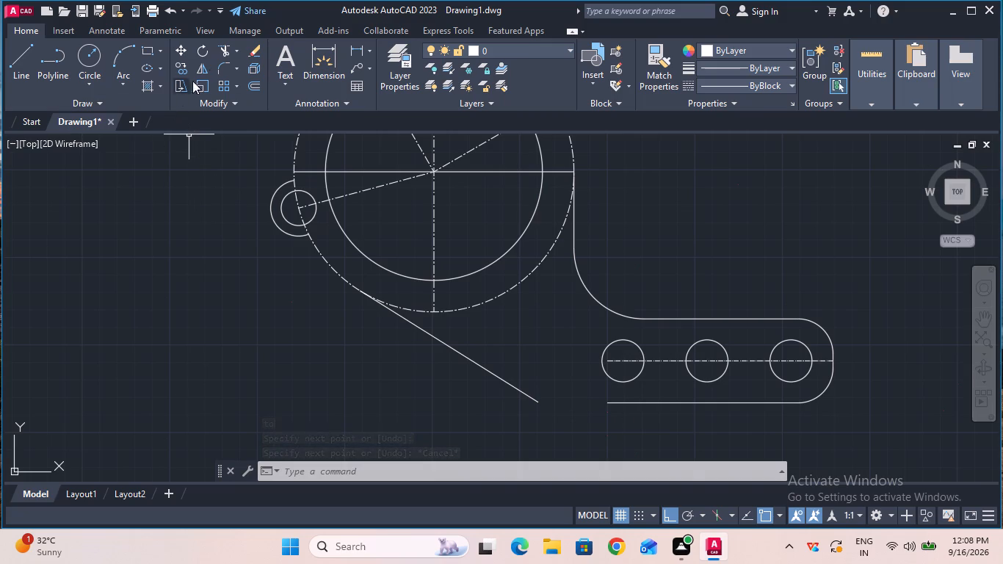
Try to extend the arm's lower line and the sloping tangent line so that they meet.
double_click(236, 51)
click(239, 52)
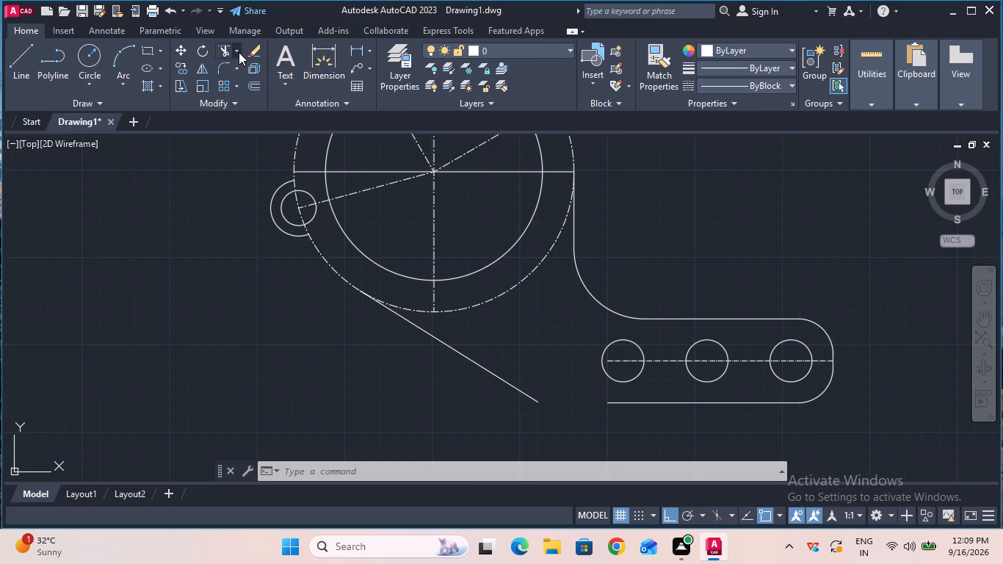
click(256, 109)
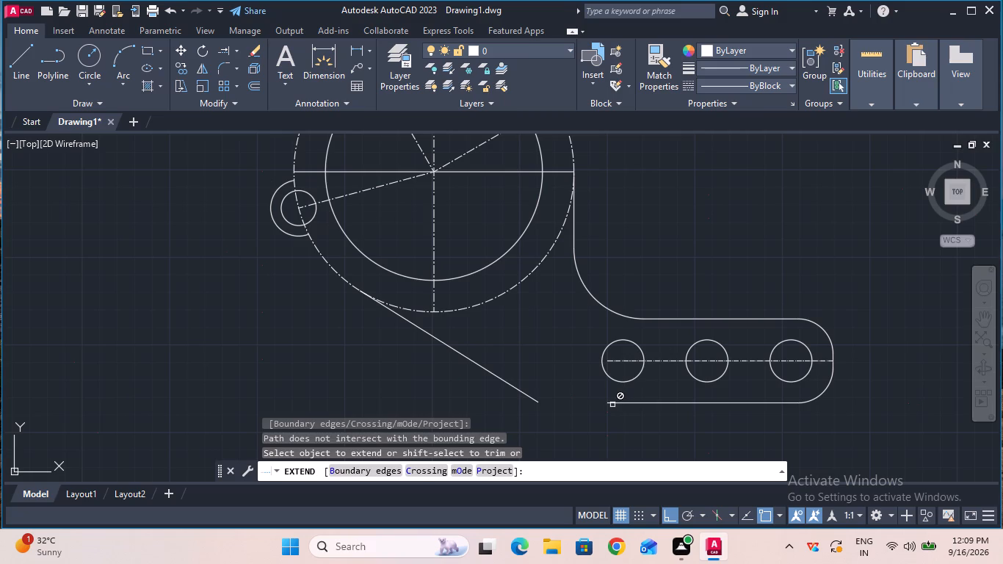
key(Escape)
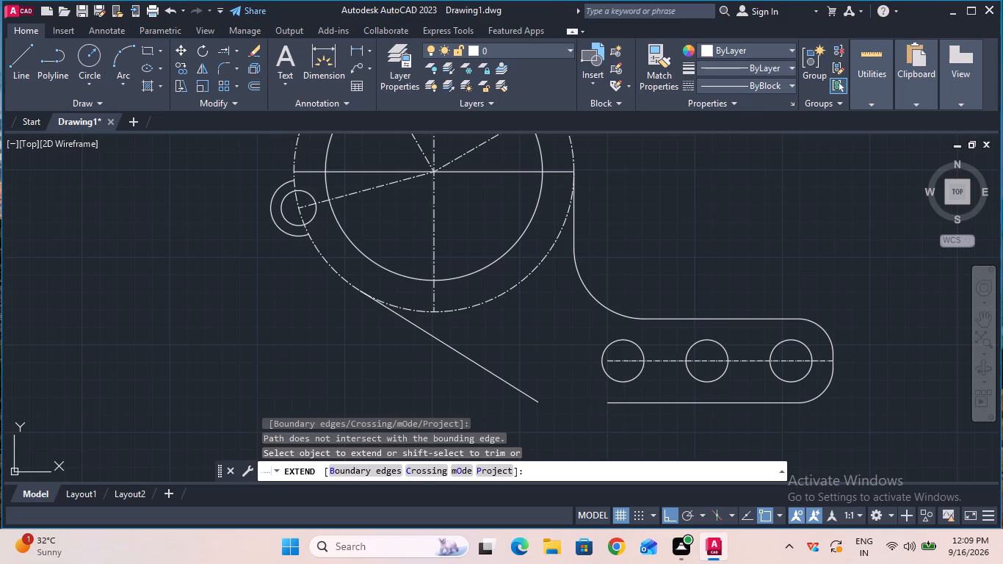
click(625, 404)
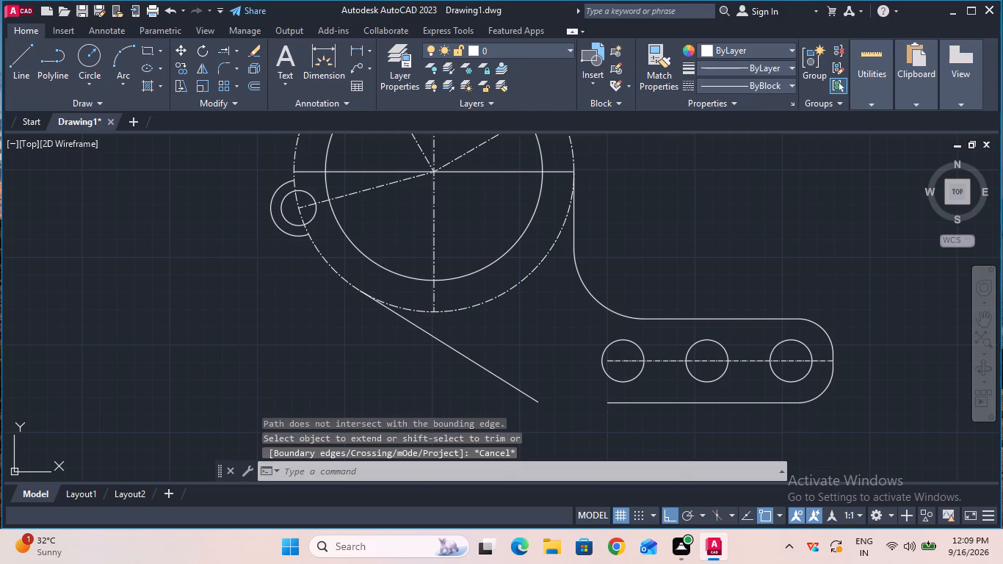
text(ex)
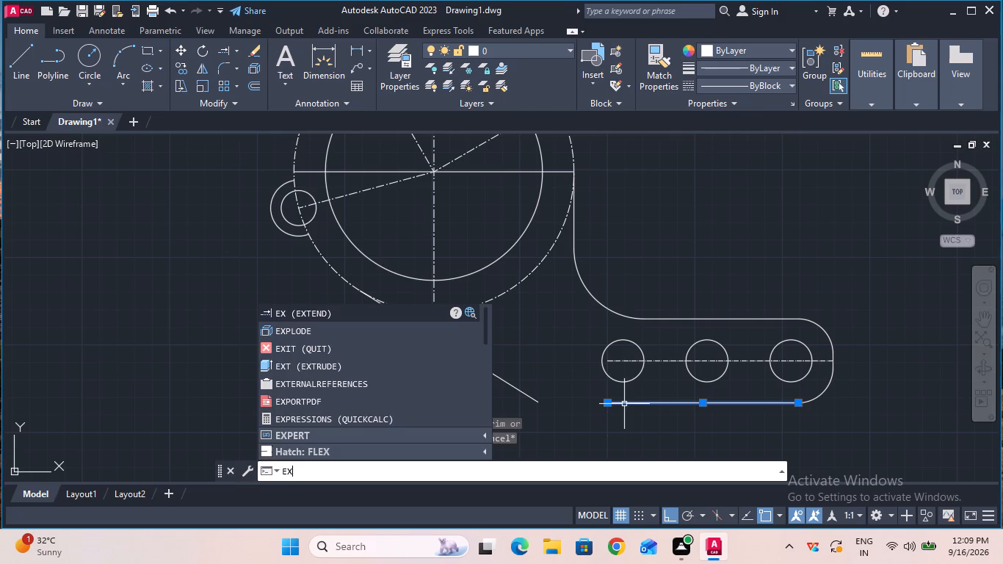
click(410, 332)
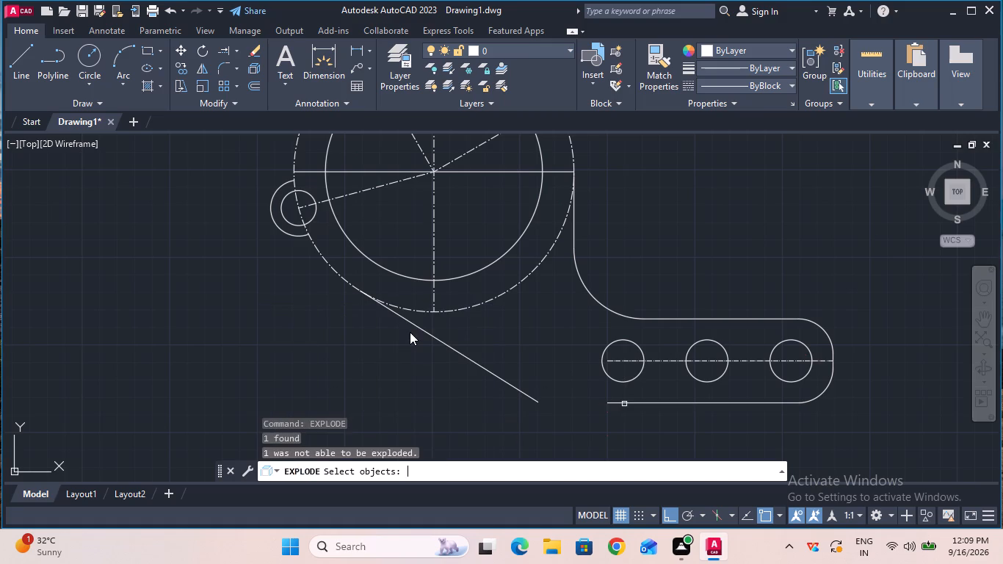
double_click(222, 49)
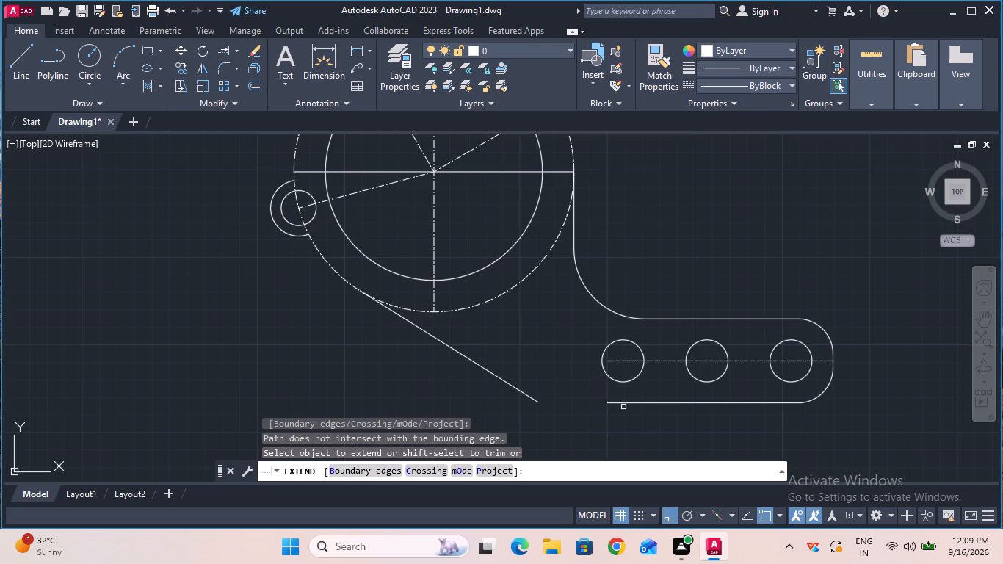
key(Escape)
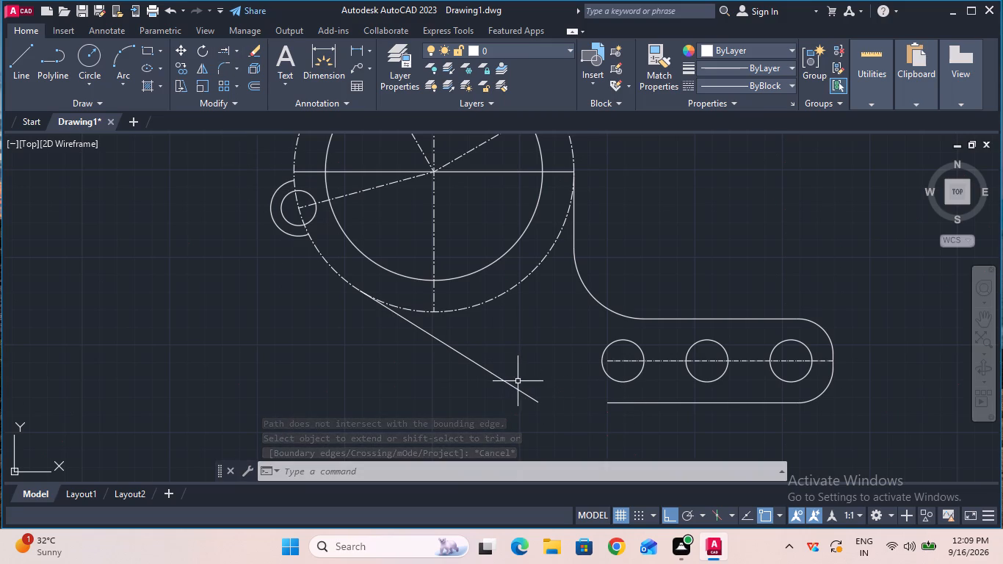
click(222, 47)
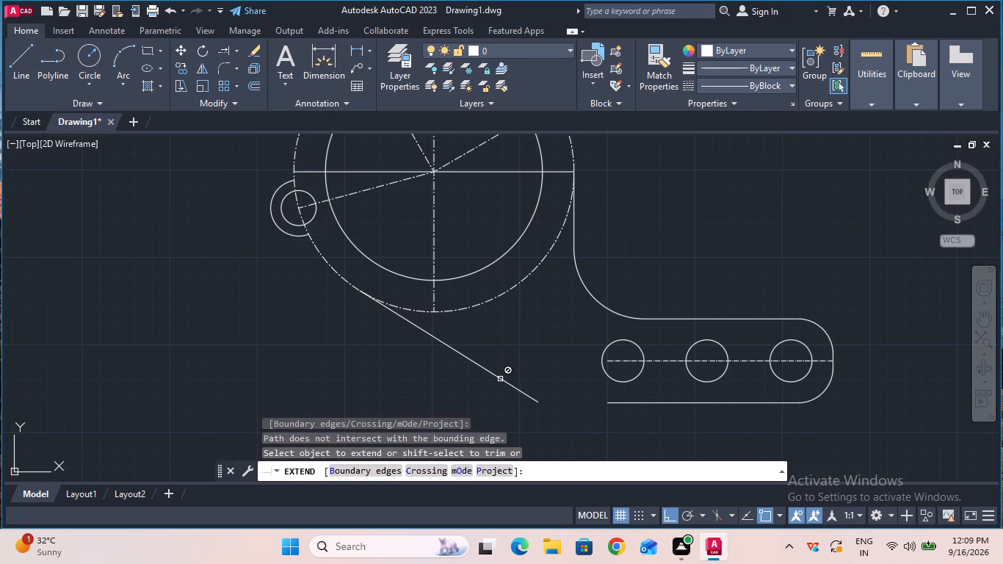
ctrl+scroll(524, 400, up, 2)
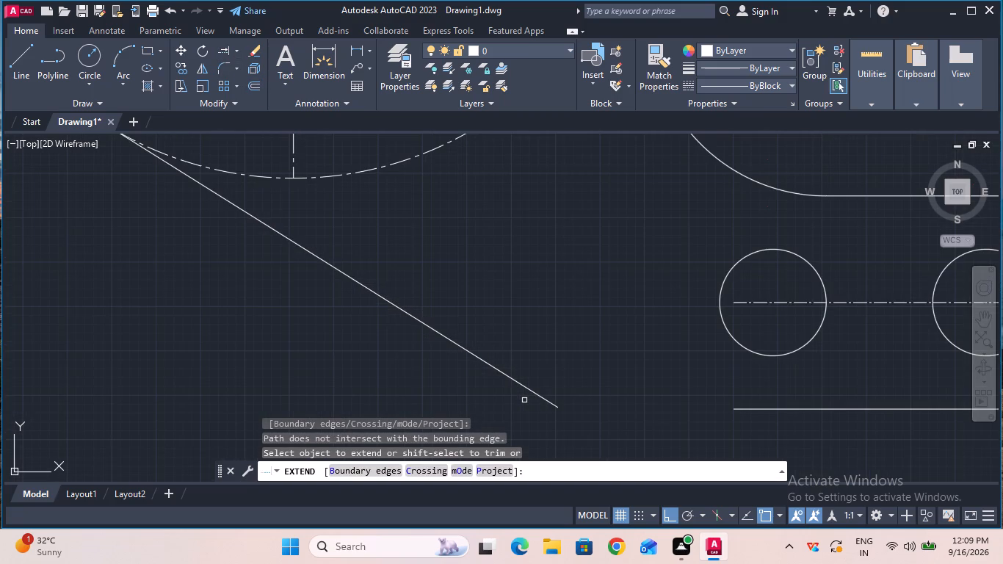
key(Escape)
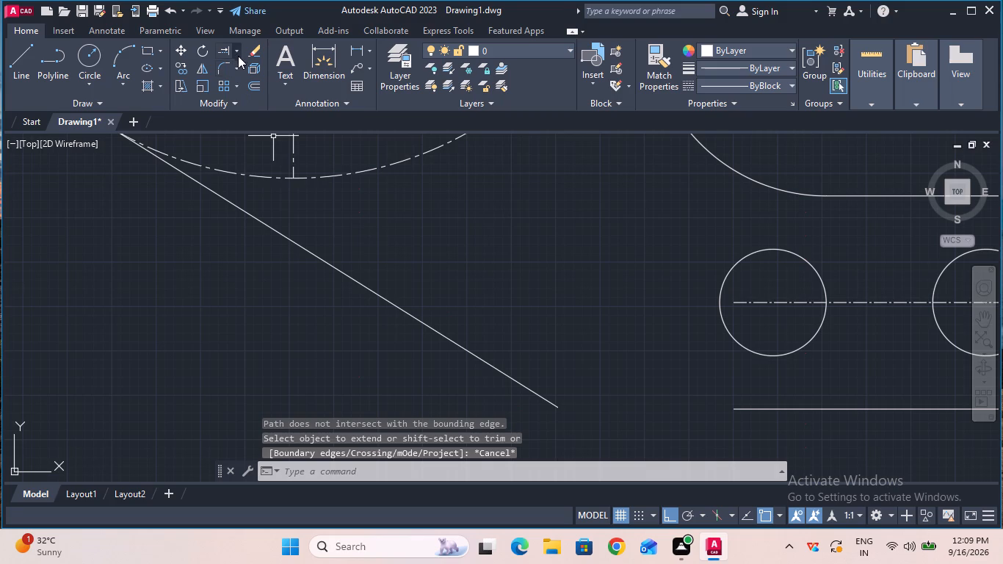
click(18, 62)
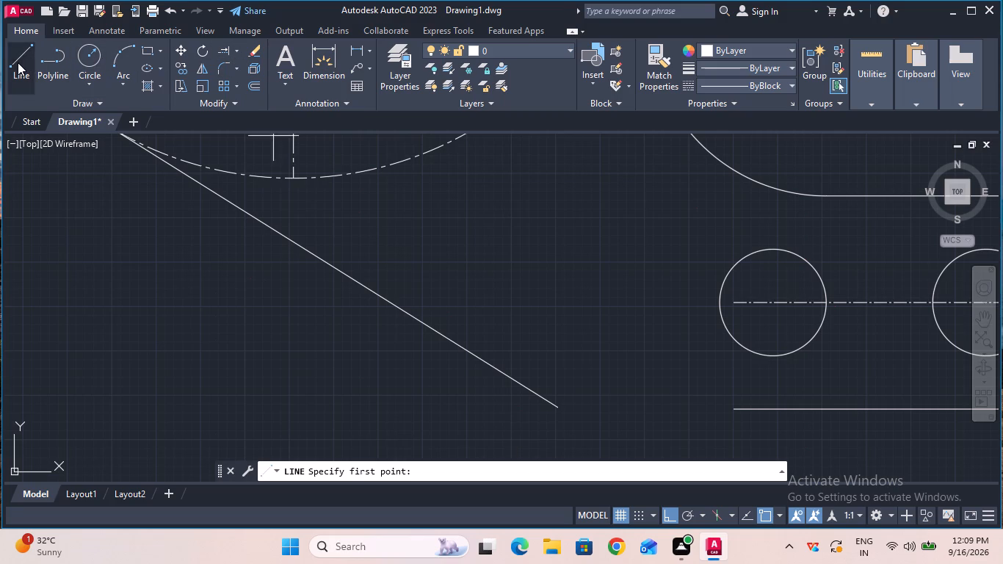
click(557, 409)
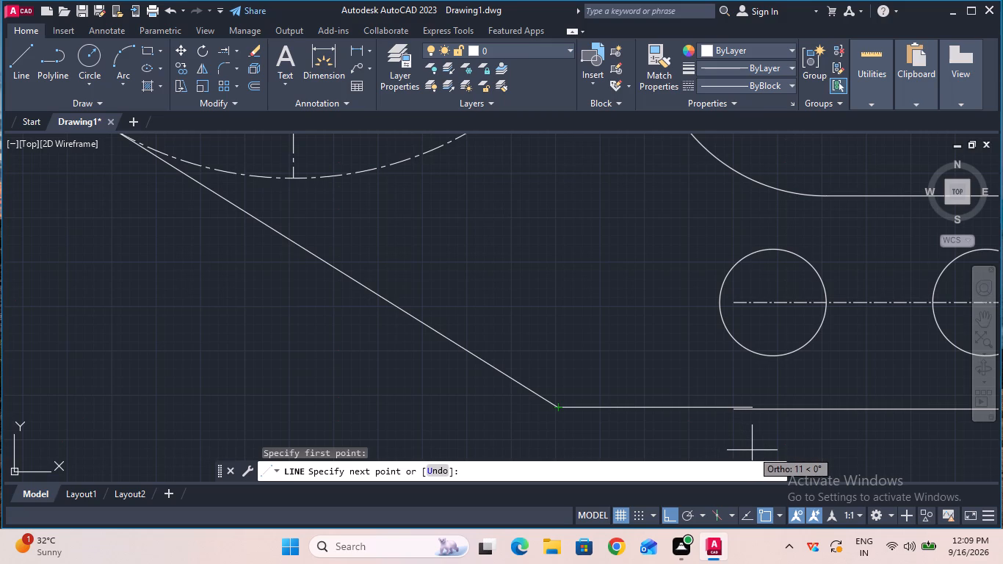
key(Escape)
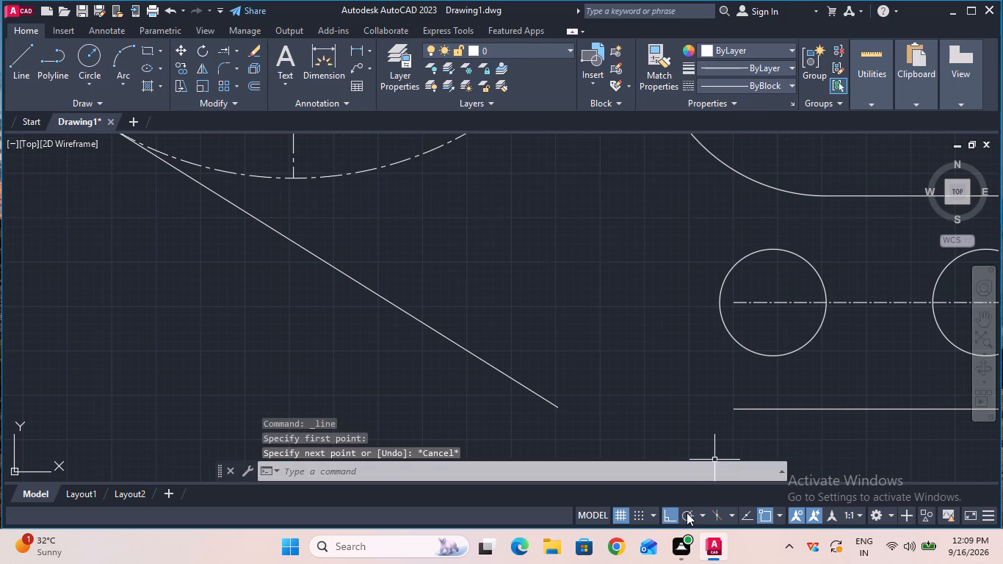
With Ortho off, draw a 5-unit line continuing the sloping tangent line from its lower end at the same slope.
click(677, 513)
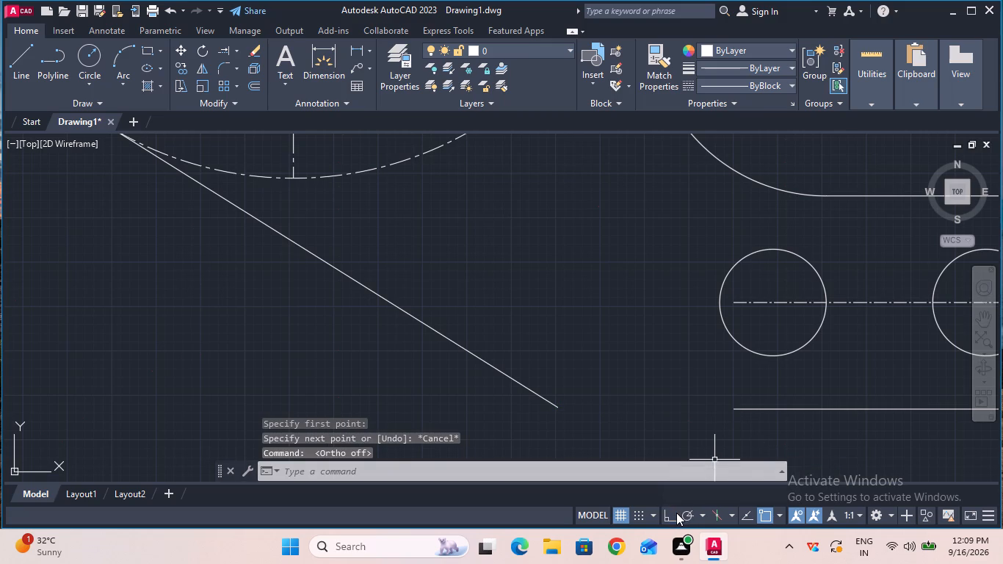
click(26, 62)
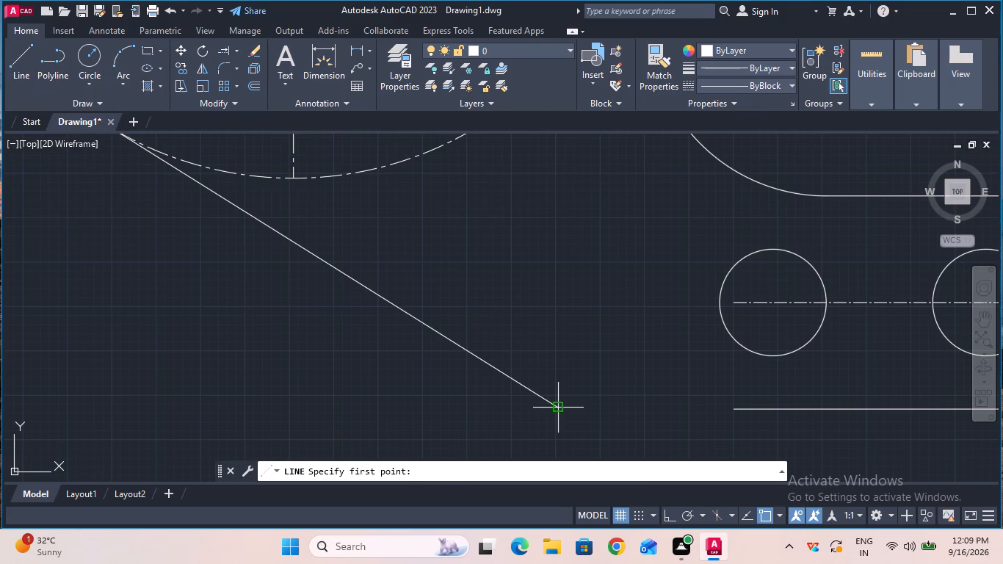
click(556, 405)
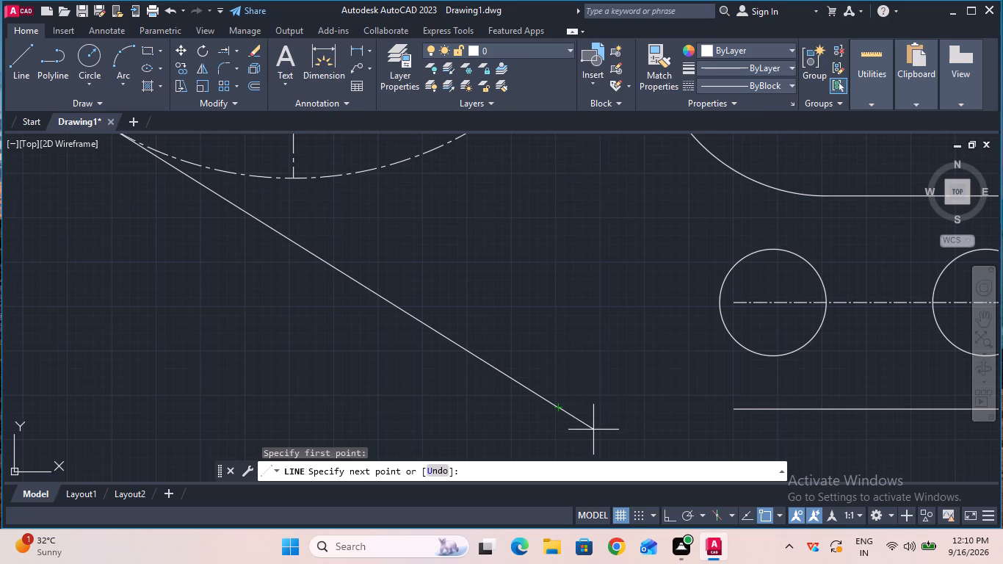
key(5)
key(Return)
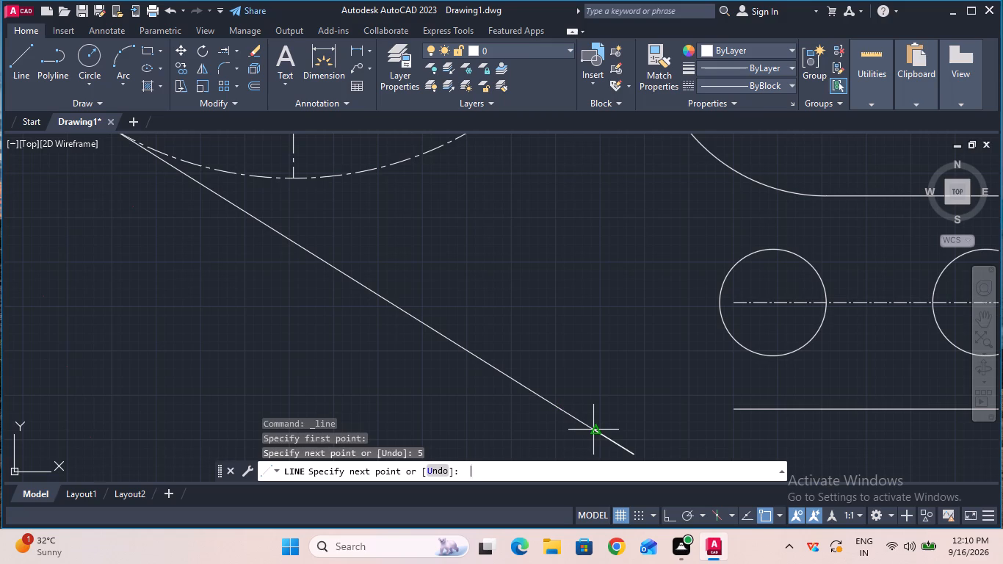
key(Escape)
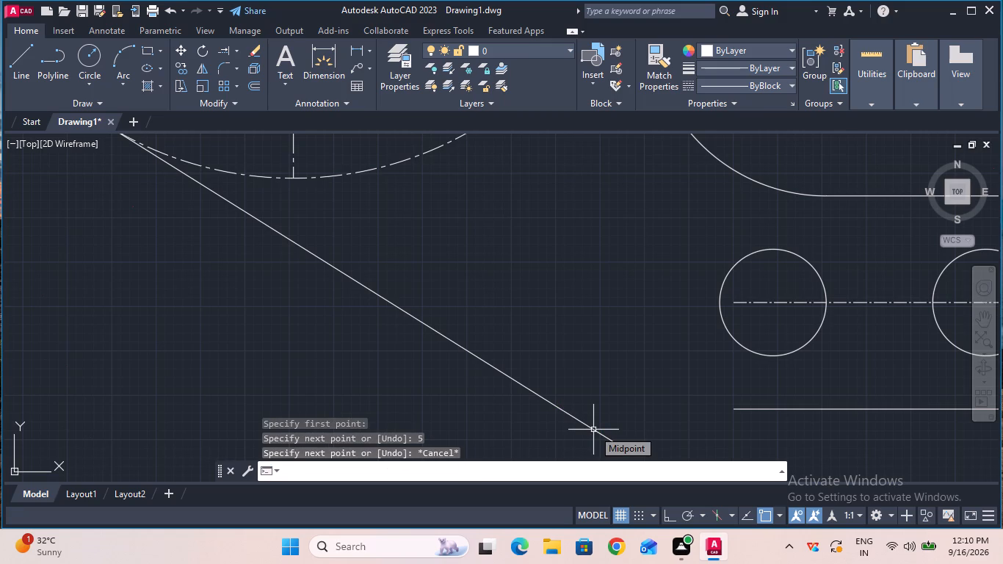
Extend the open end of the arm's lower line to meet the sloping line.
click(216, 54)
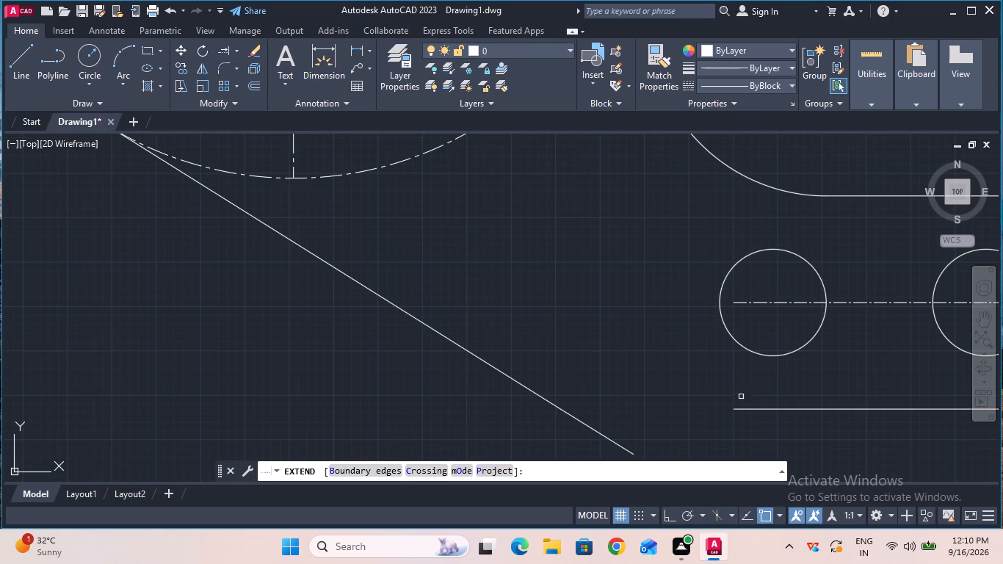
click(745, 409)
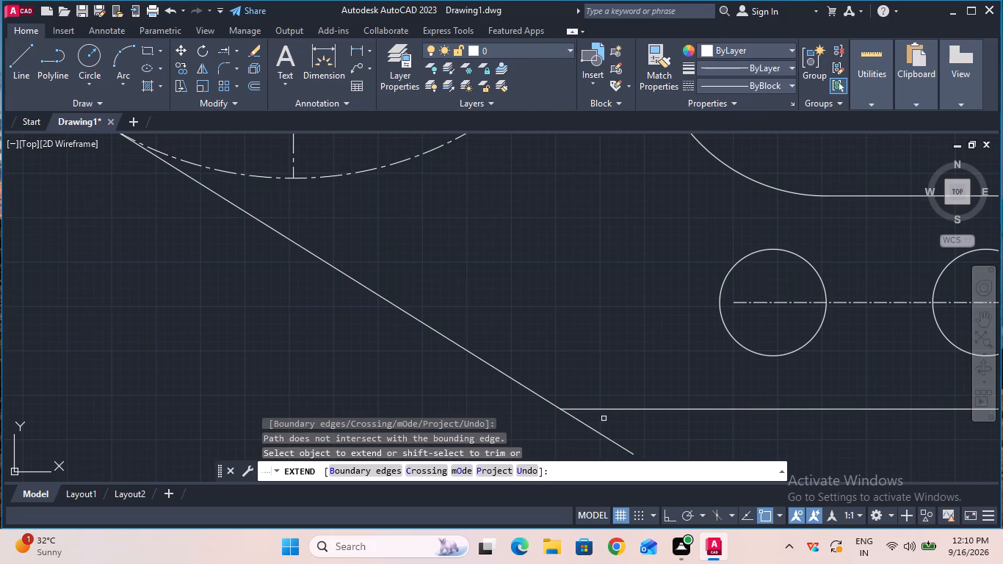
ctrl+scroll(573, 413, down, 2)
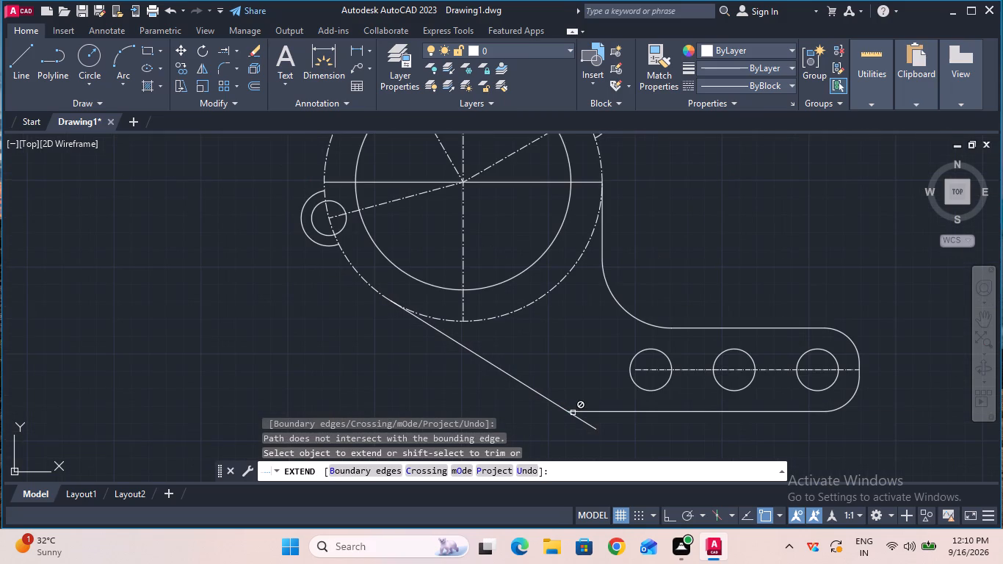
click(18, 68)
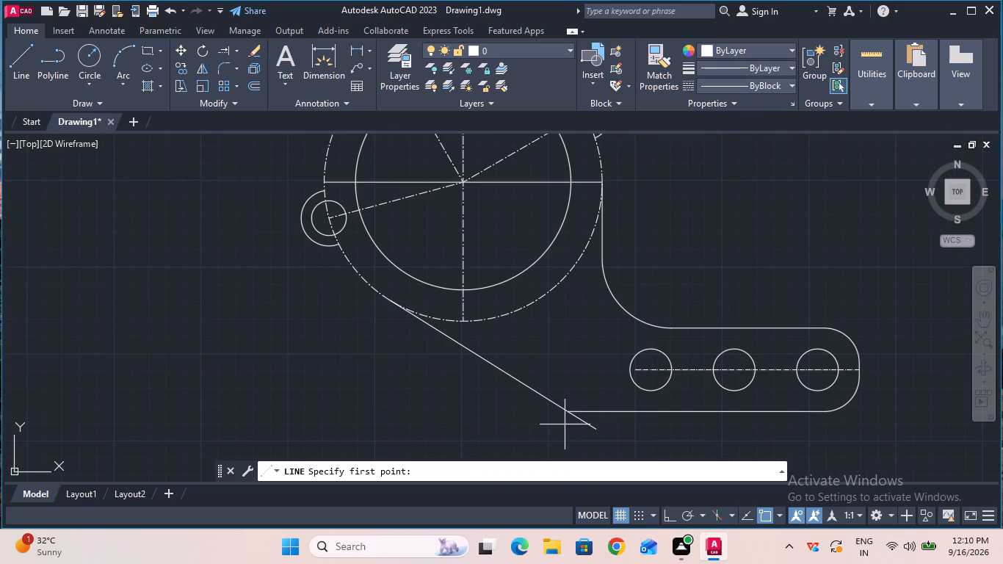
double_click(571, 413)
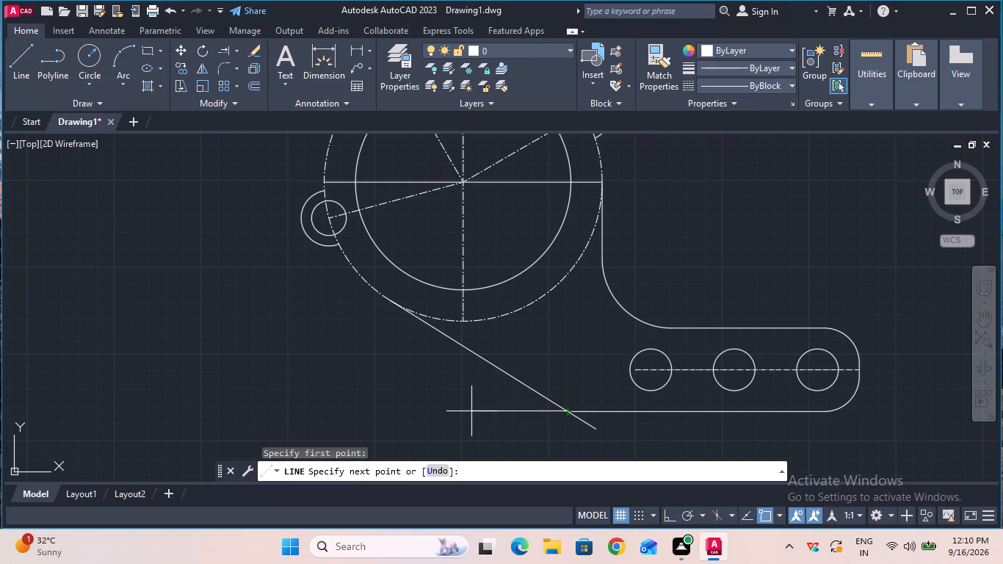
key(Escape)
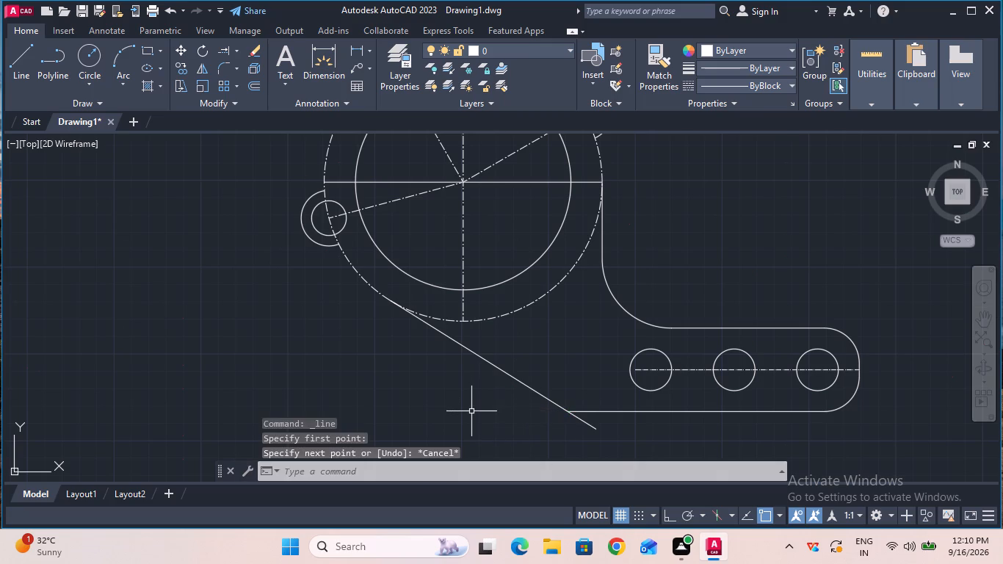
With Ortho on, draw a horizontal line about 10 units long leftward from the junction of the arm's lower line and sloping line.
key(F8)
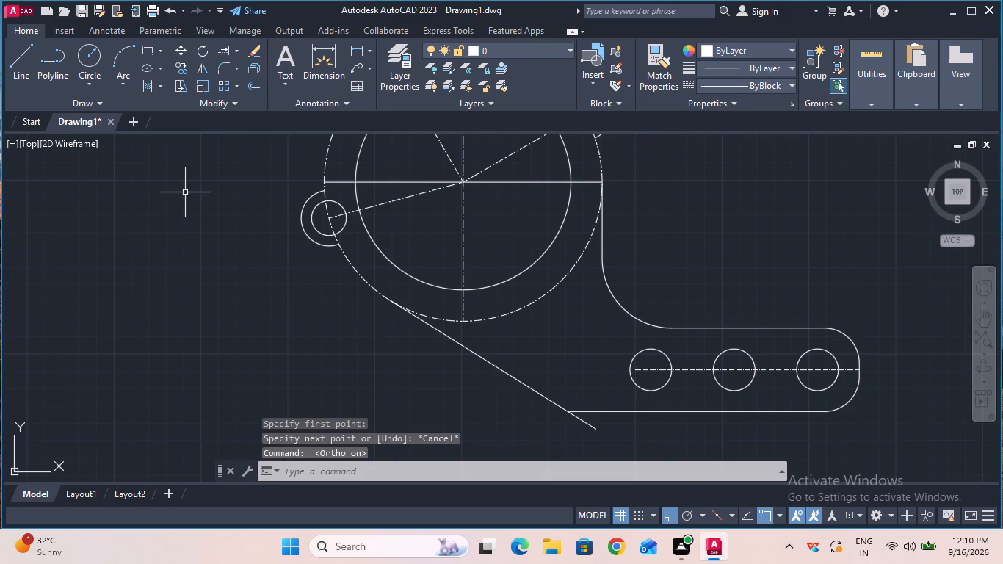
double_click(21, 82)
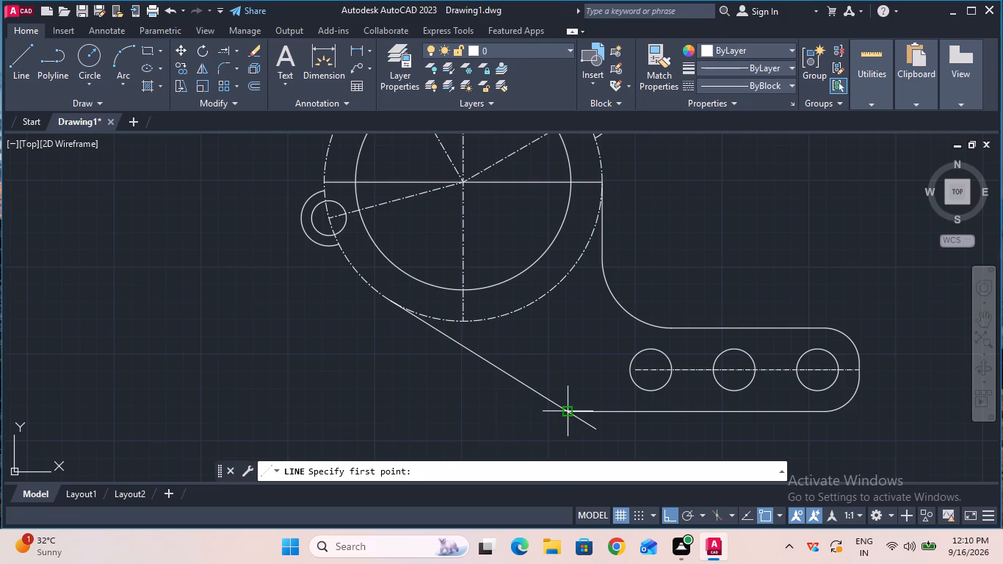
click(566, 416)
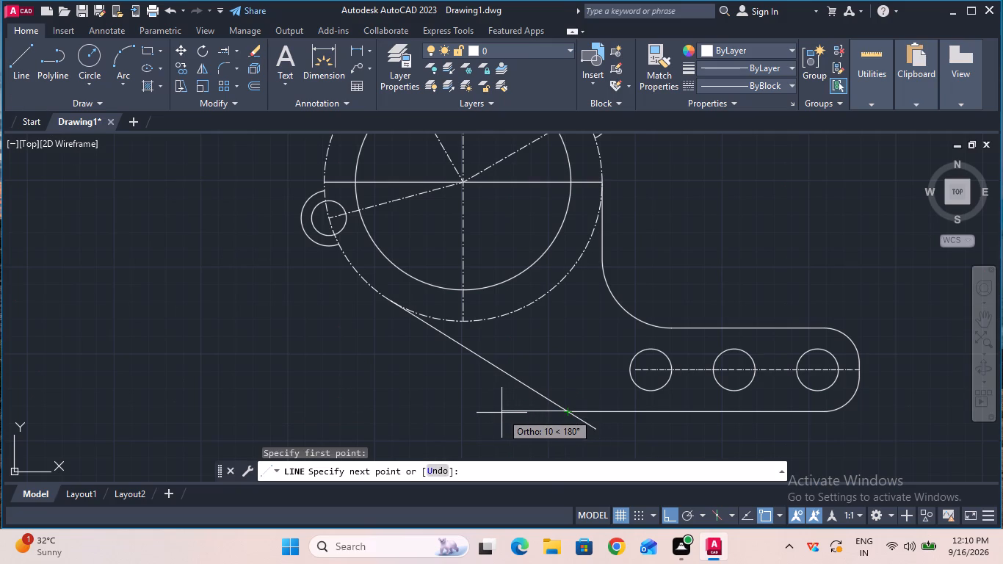
click(501, 413)
key(Escape)
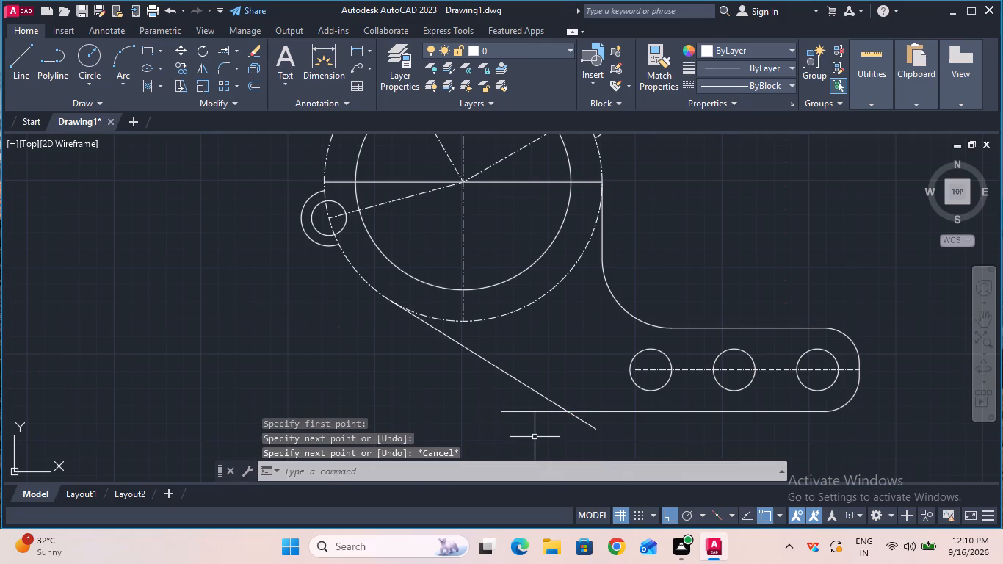
Measure the angle between the sloping tangent line and the new horizontal line using an angular dimension, without placing it.
double_click(372, 50)
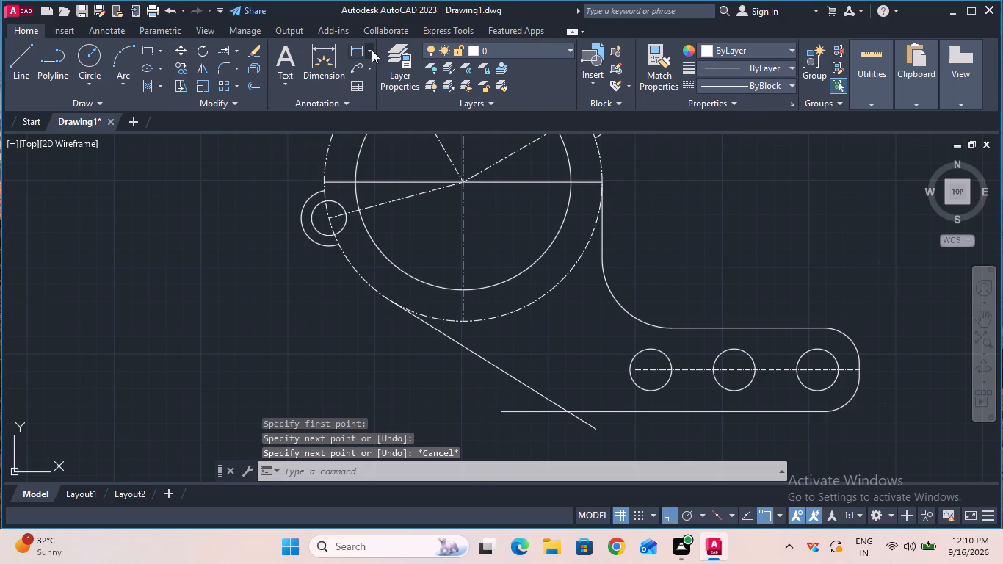
click(372, 50)
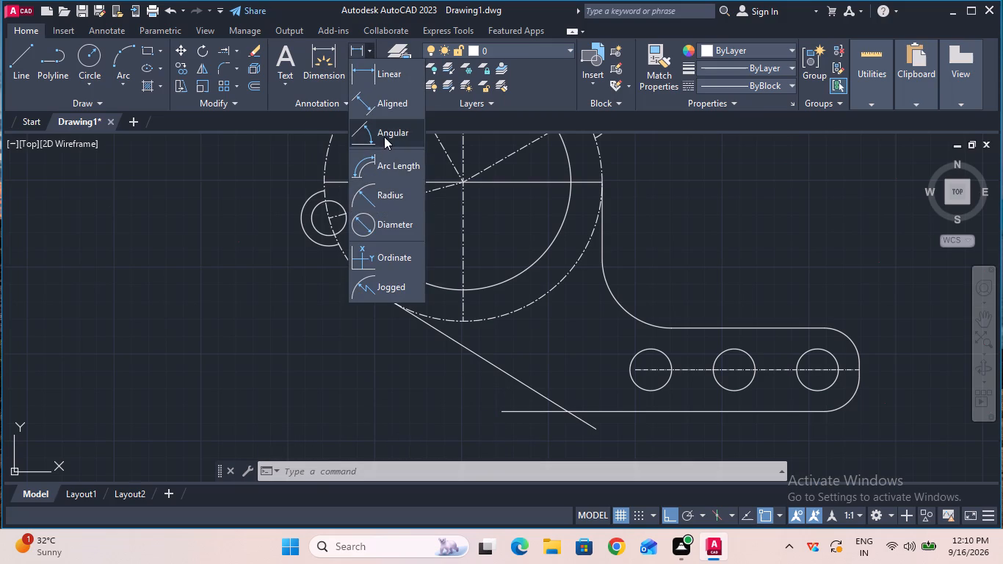
double_click(384, 137)
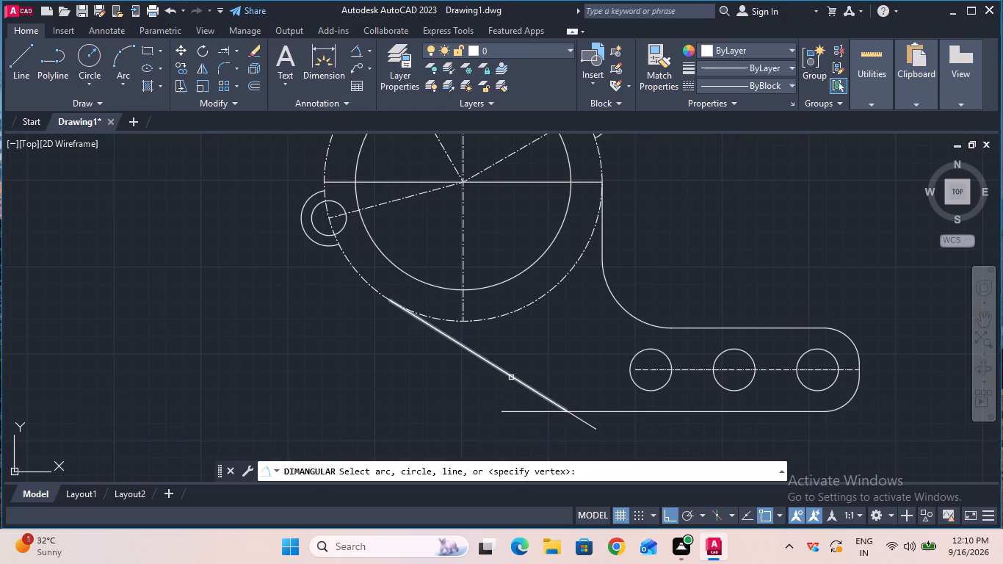
click(512, 376)
click(511, 411)
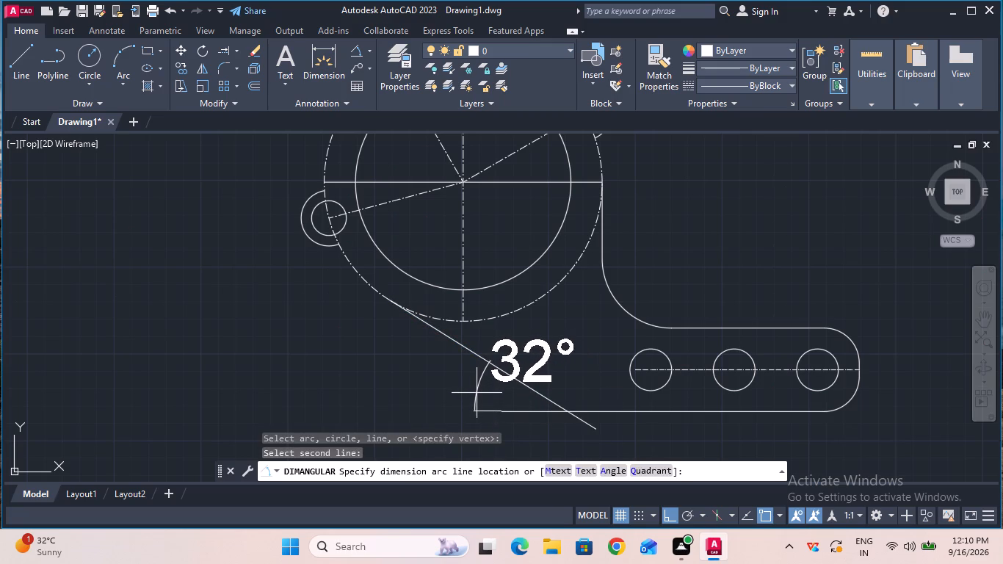
key(Escape)
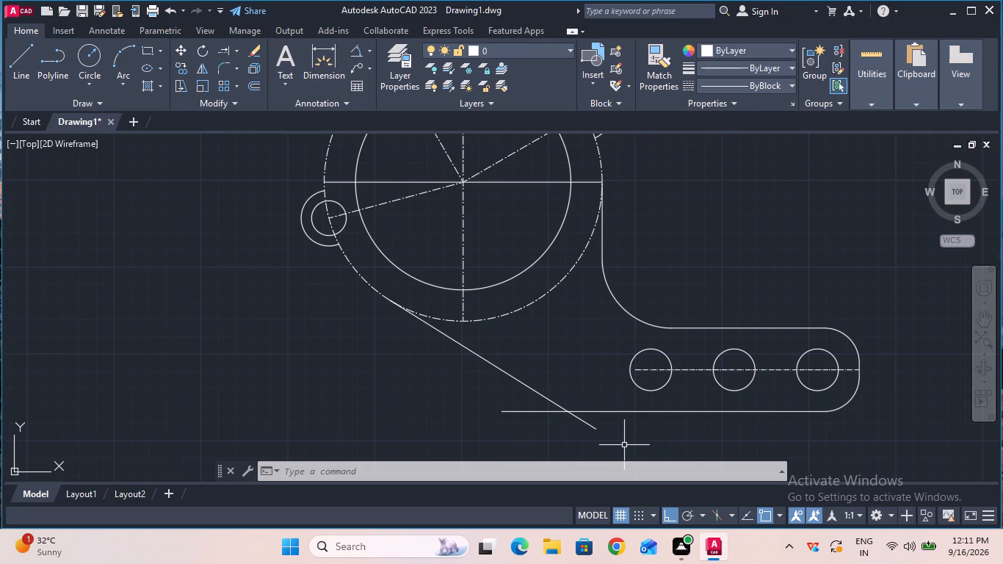
With polar tracking on at 2-degree increments, draw a 7-unit line at 330° from the upper end of the sloping tangent line.
click(684, 516)
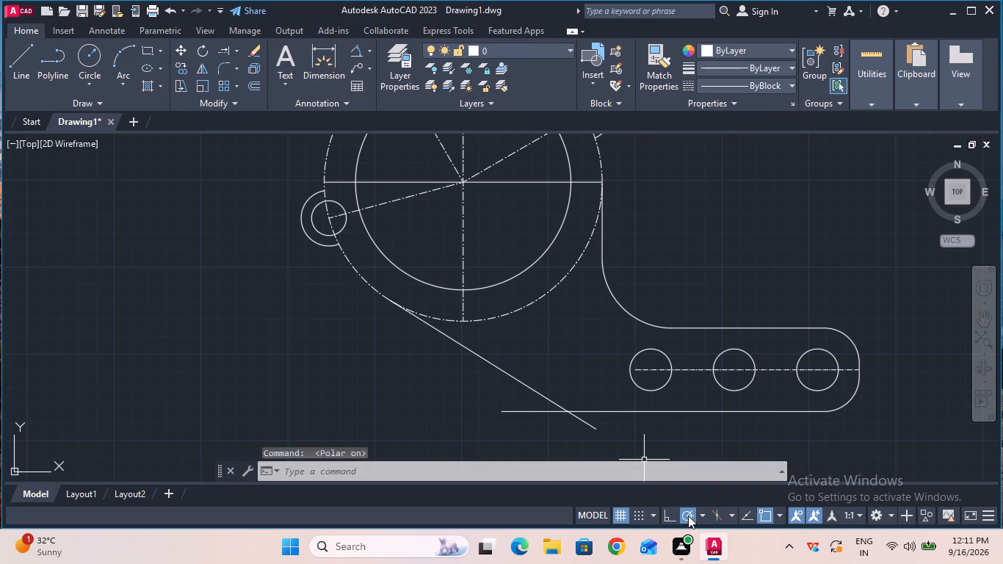
click(702, 516)
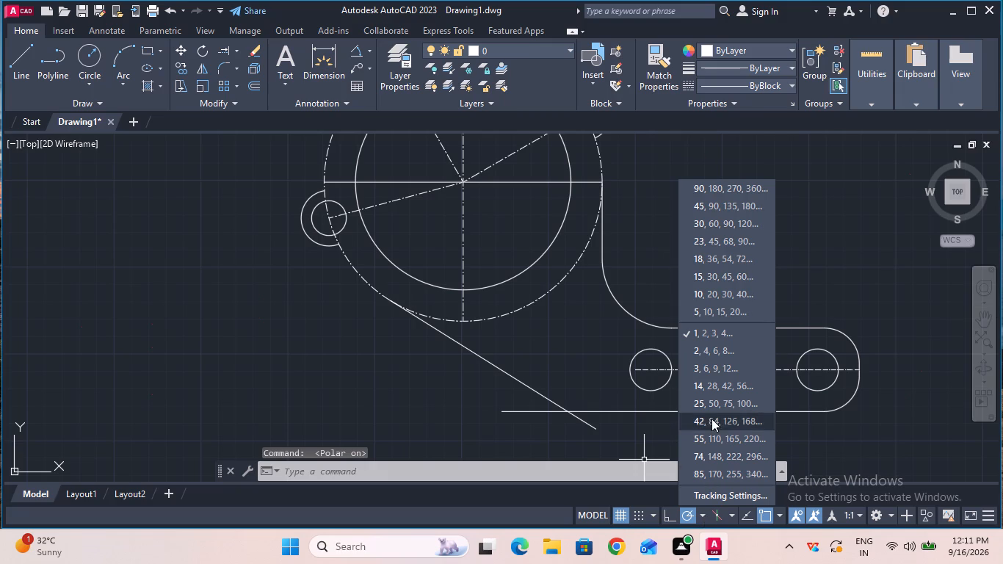
click(702, 351)
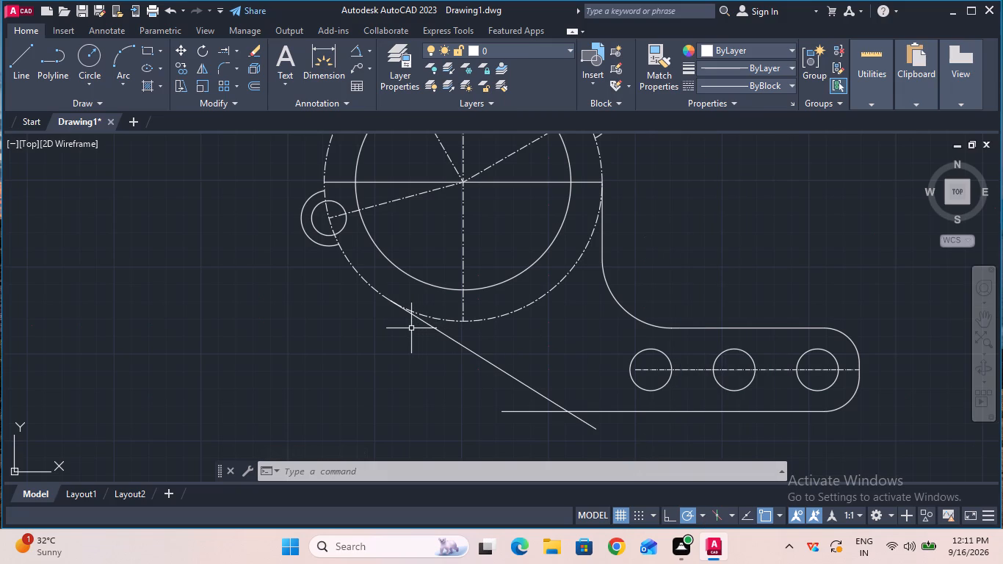
ctrl+scroll(411, 328, up, 2)
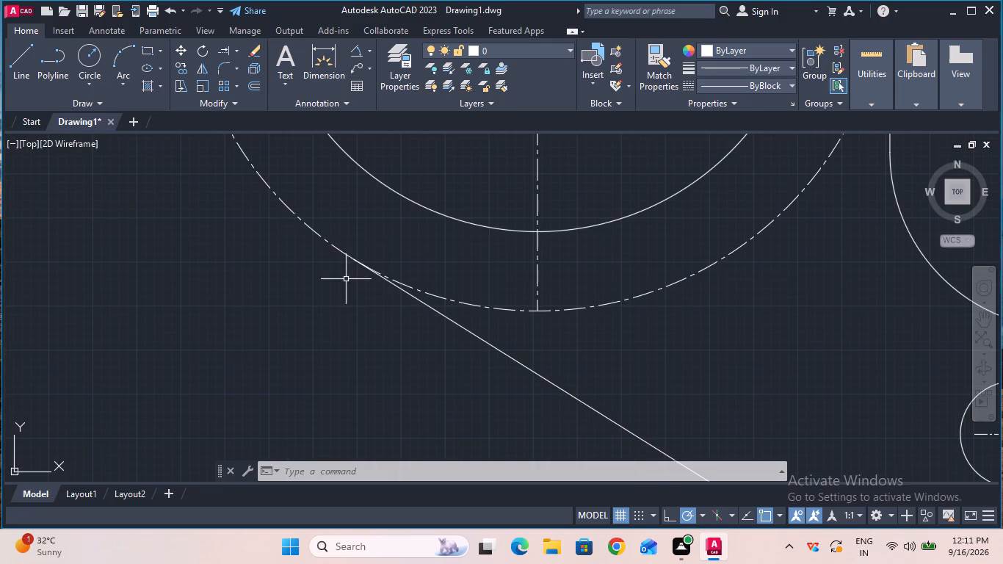
click(24, 73)
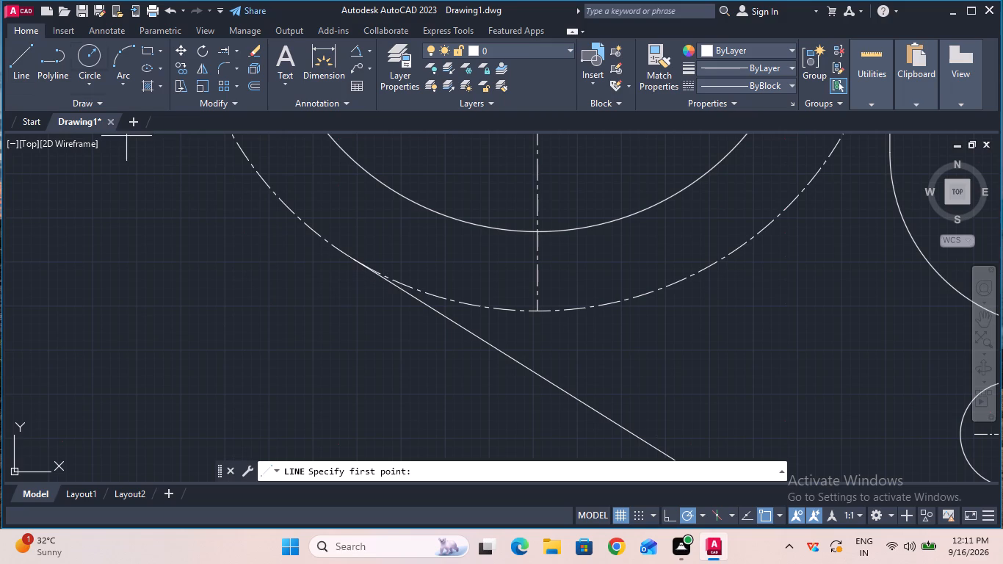
click(348, 258)
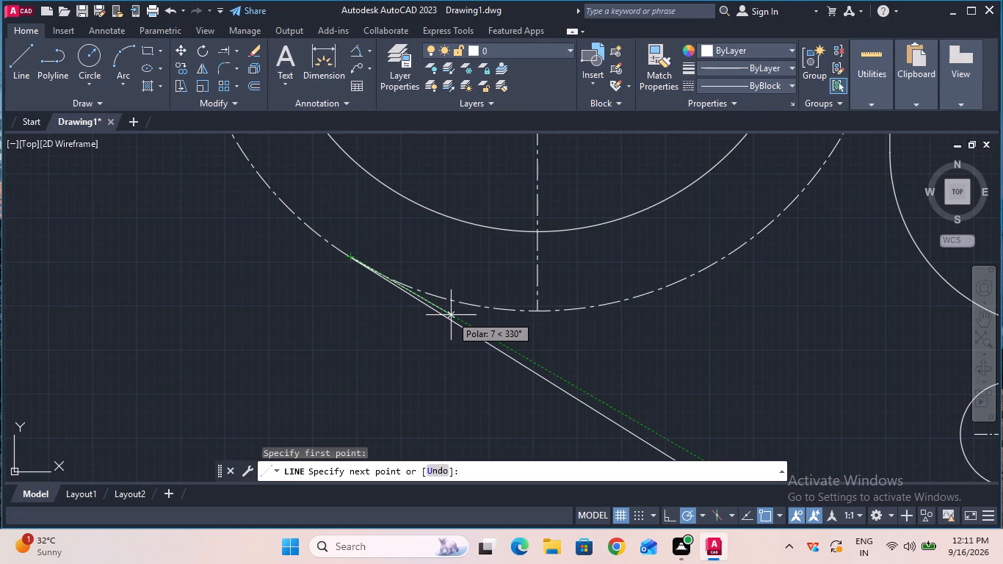
click(451, 315)
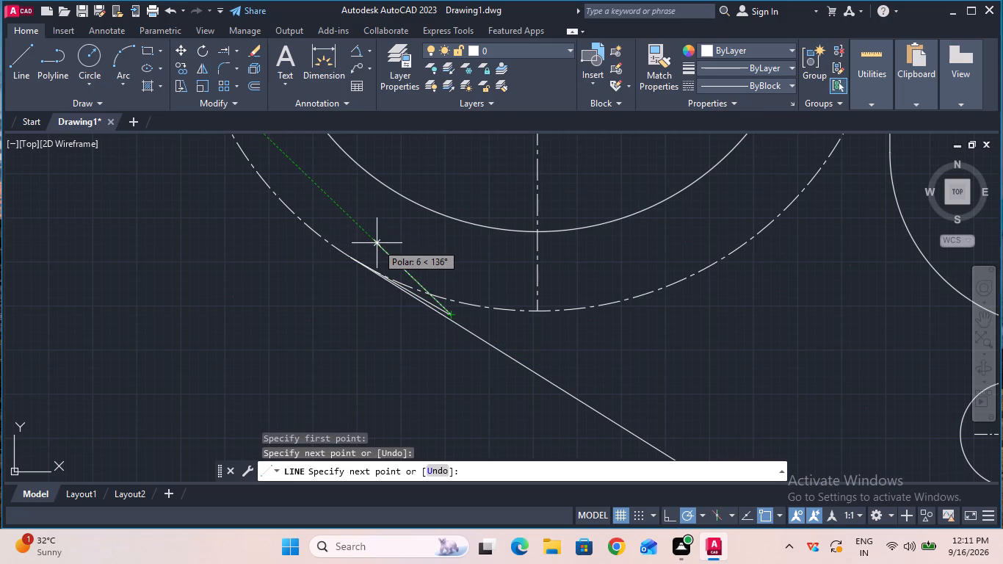
key(Escape)
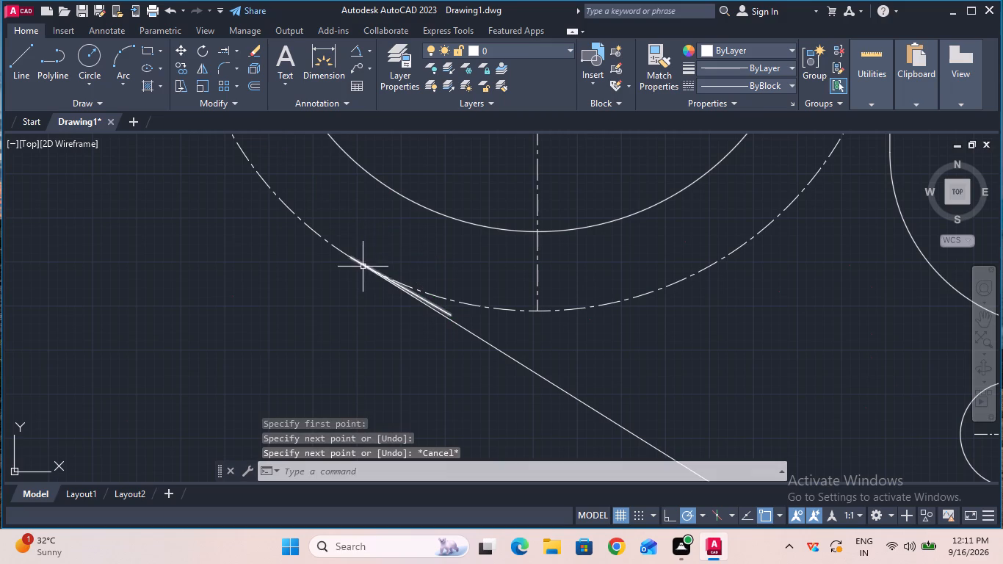
Delete the original long sloping tangent line, keeping the new short 330° line at the circle.
ctrl+scroll(362, 264, up, 4)
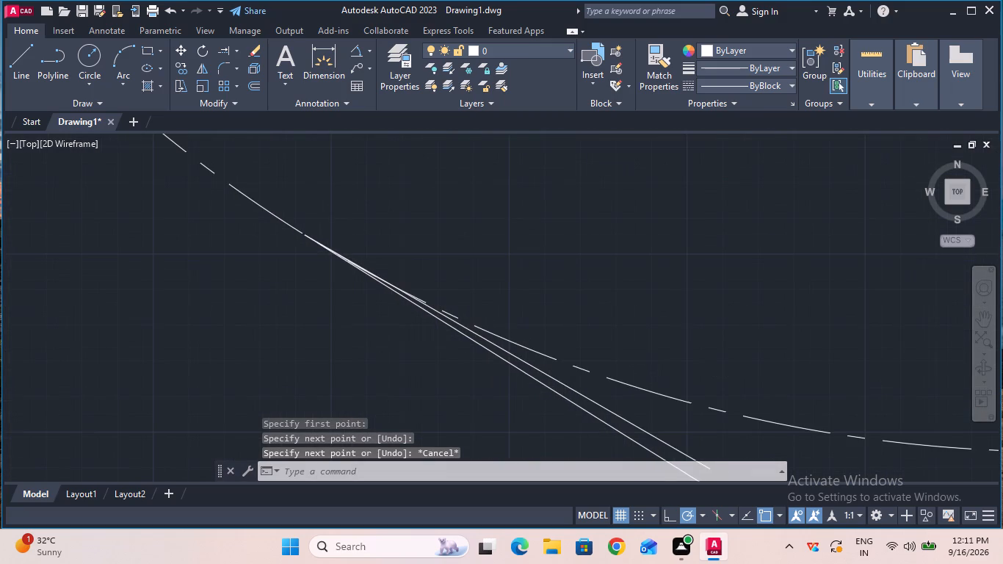
ctrl+scroll(362, 264, down, 3)
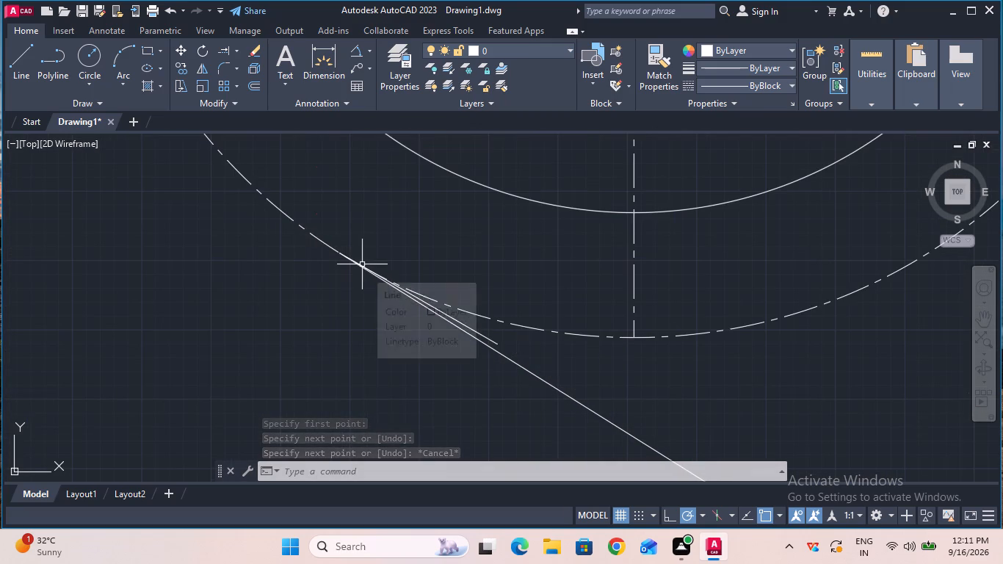
ctrl+scroll(362, 264, down, 1)
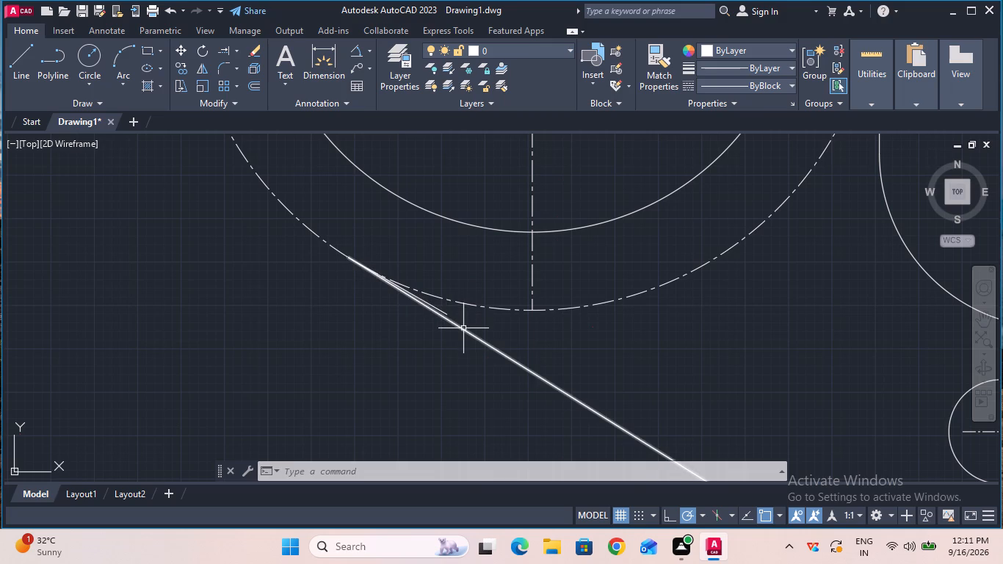
click(463, 328)
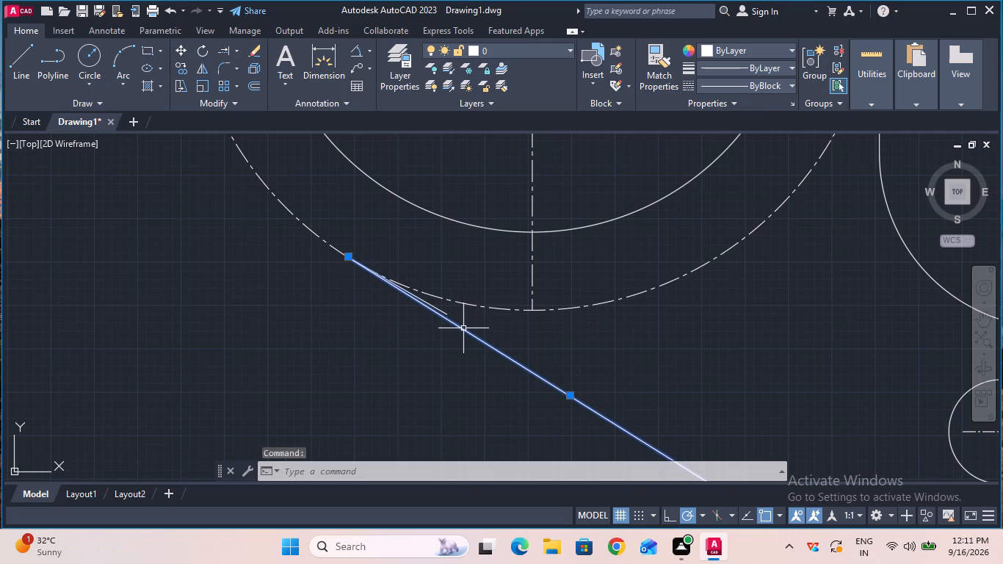
key(Delete)
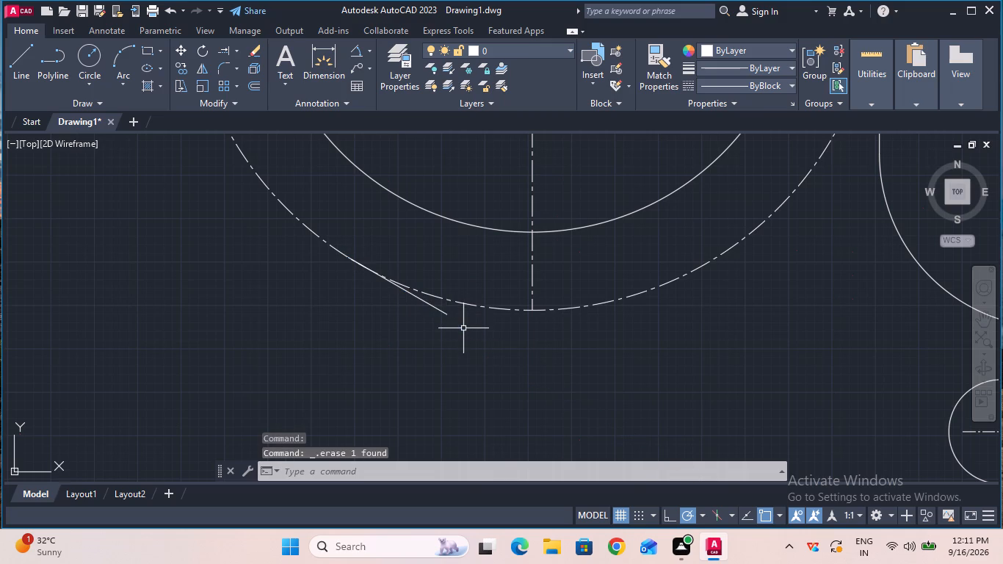
Extend the lower end of the short 330° line to meet the arm's horizontal bottom line.
ctrl+scroll(463, 328, down, 2)
ctrl+scroll(463, 328, up, 1)
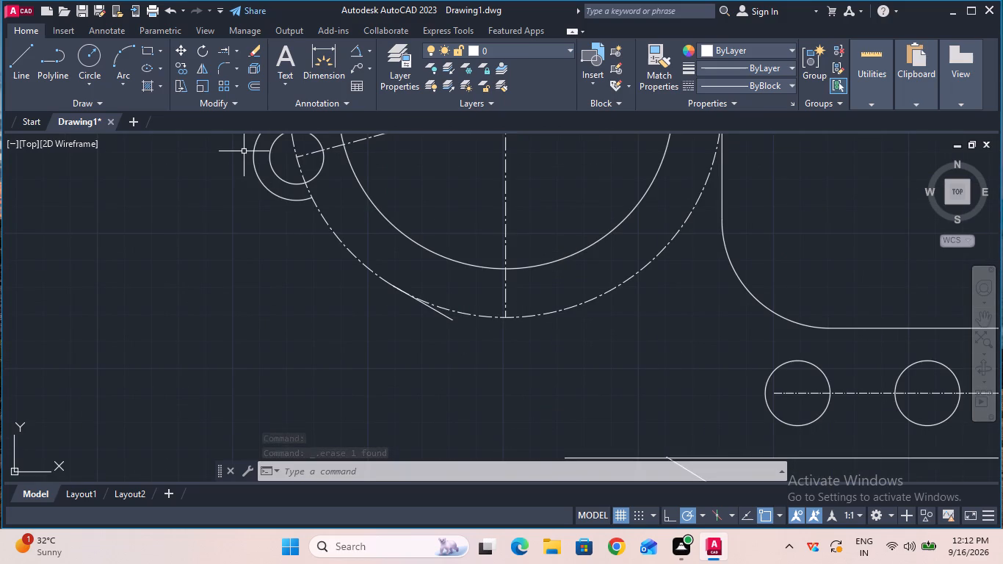
click(223, 48)
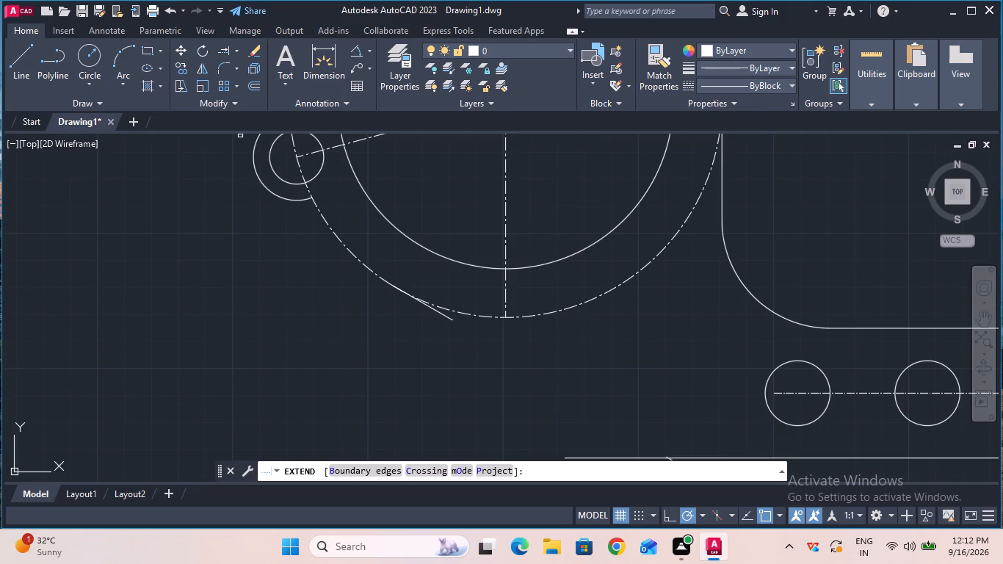
click(449, 317)
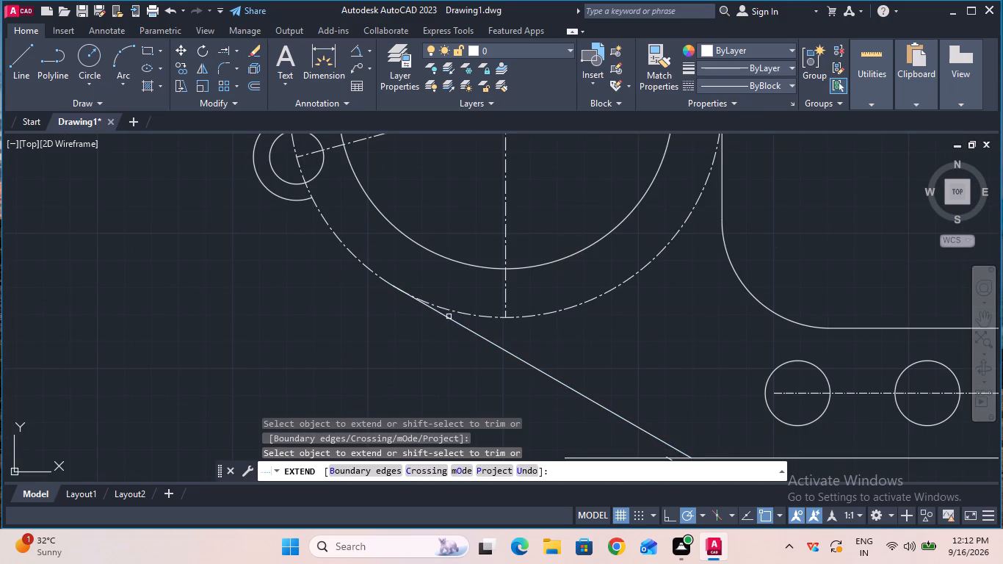
key(Escape)
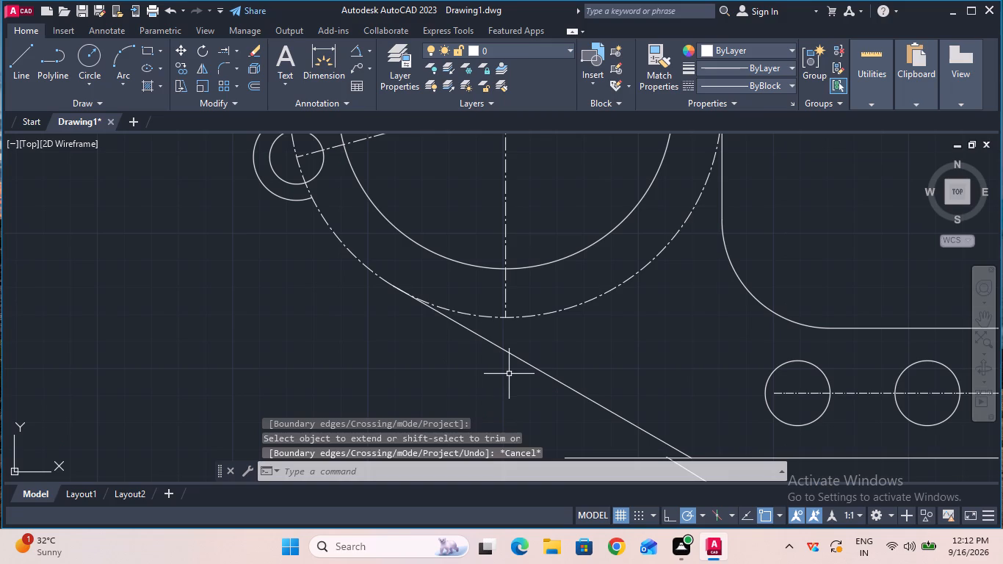
Measure the angle between the extended sloping line and the horizontal reference line using an angular dimension, without placing it.
double_click(359, 52)
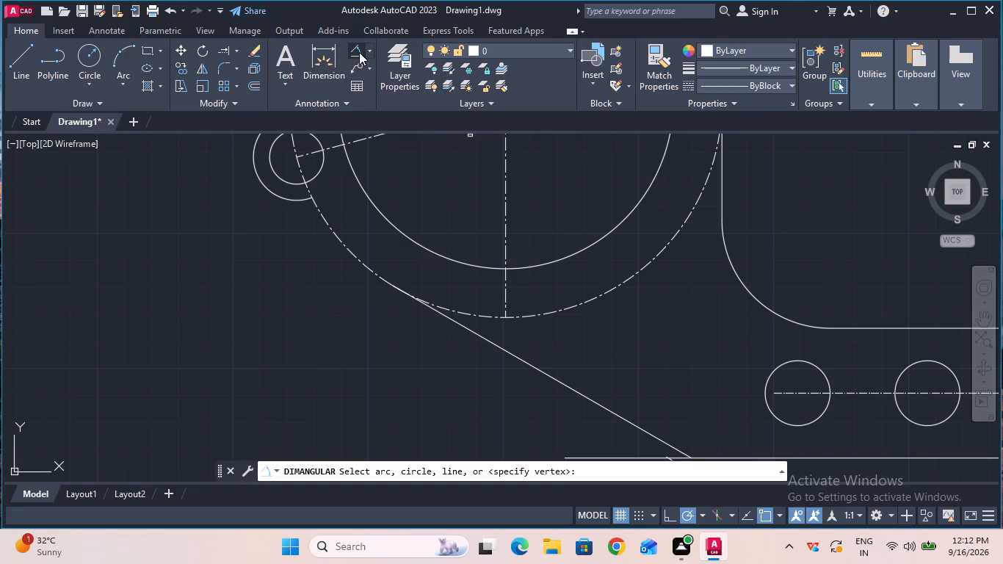
click(595, 403)
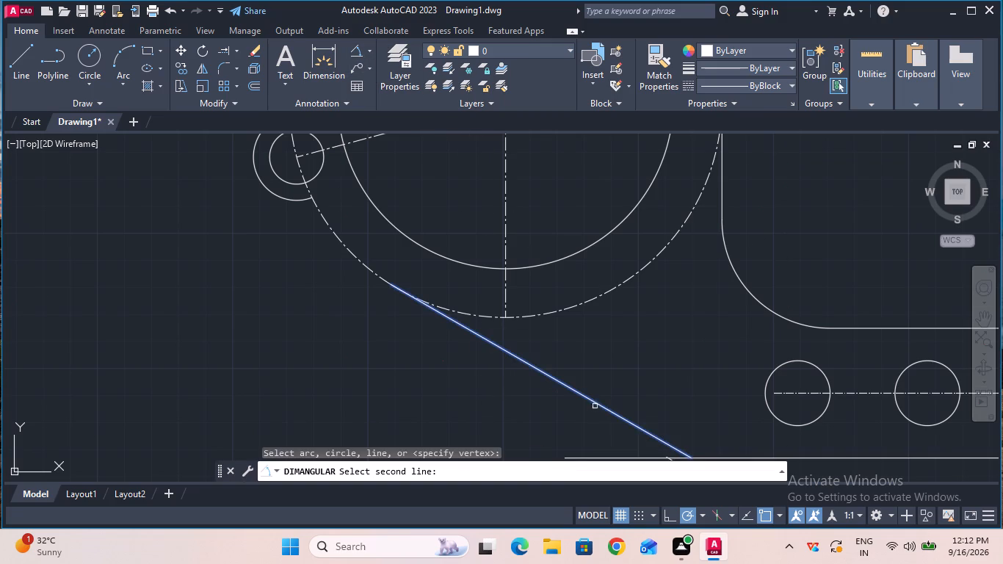
click(591, 456)
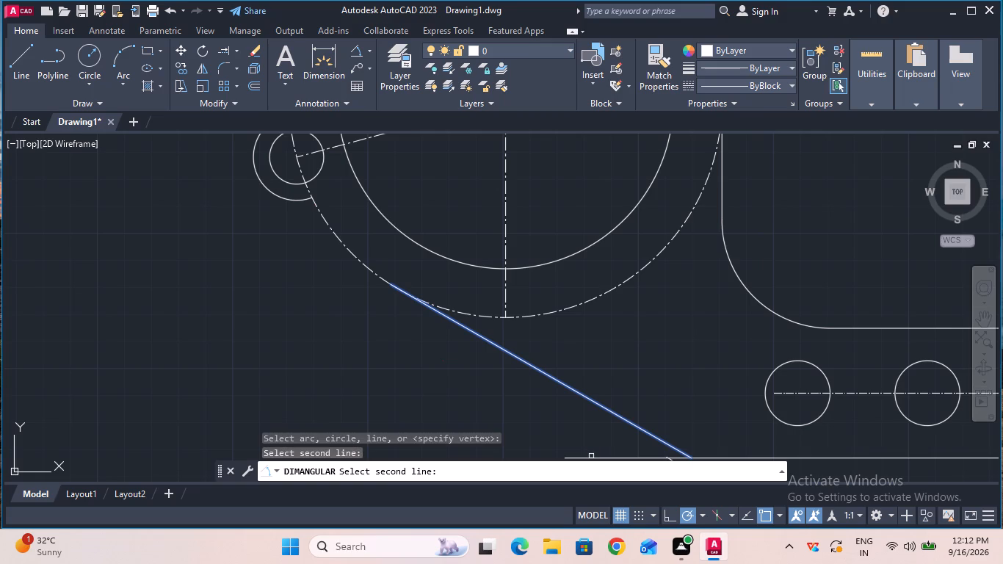
click(590, 456)
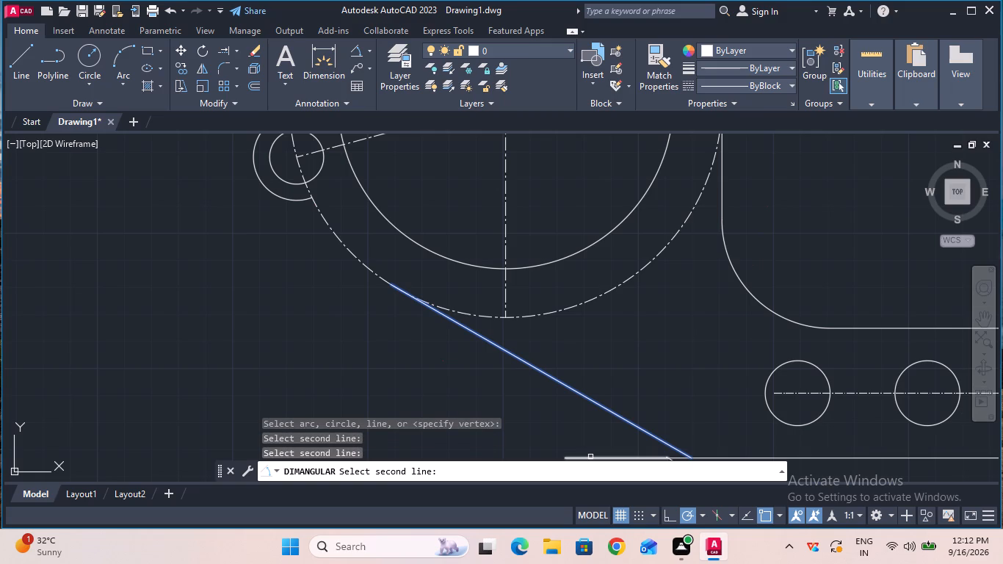
click(590, 457)
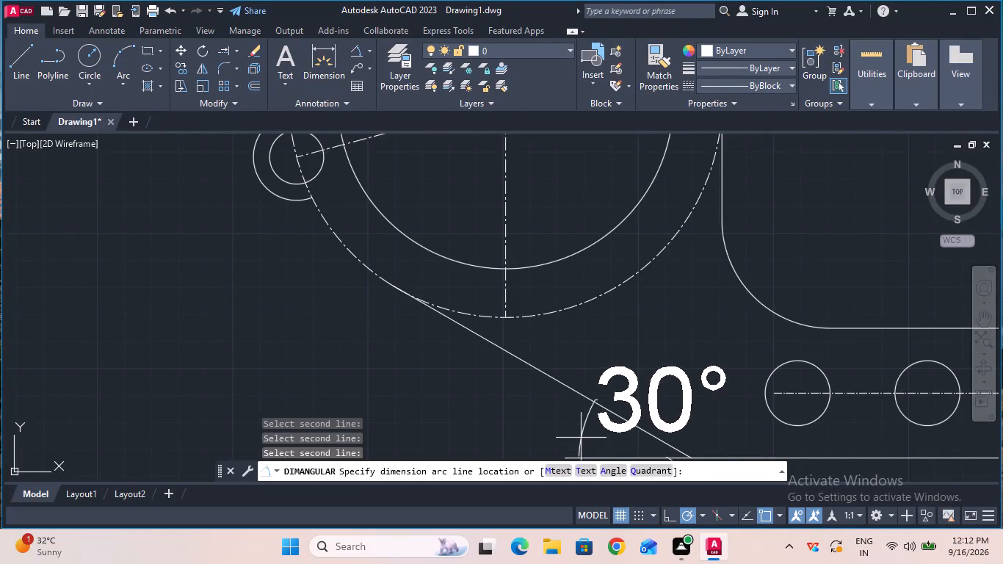
key(Escape)
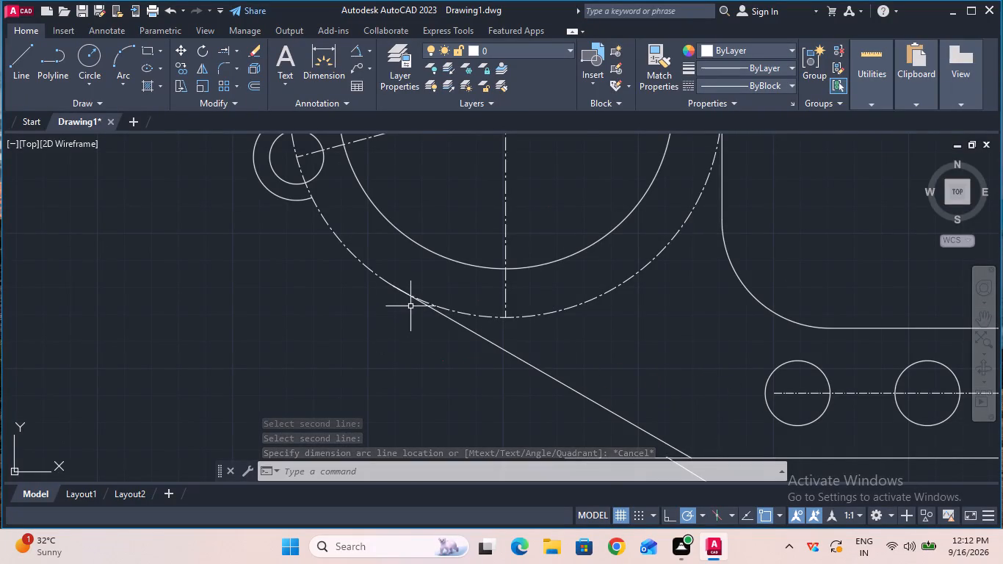
Erase the leftover short sloping segment below the arm's bottom line.
ctrl+scroll(410, 305, up, 3)
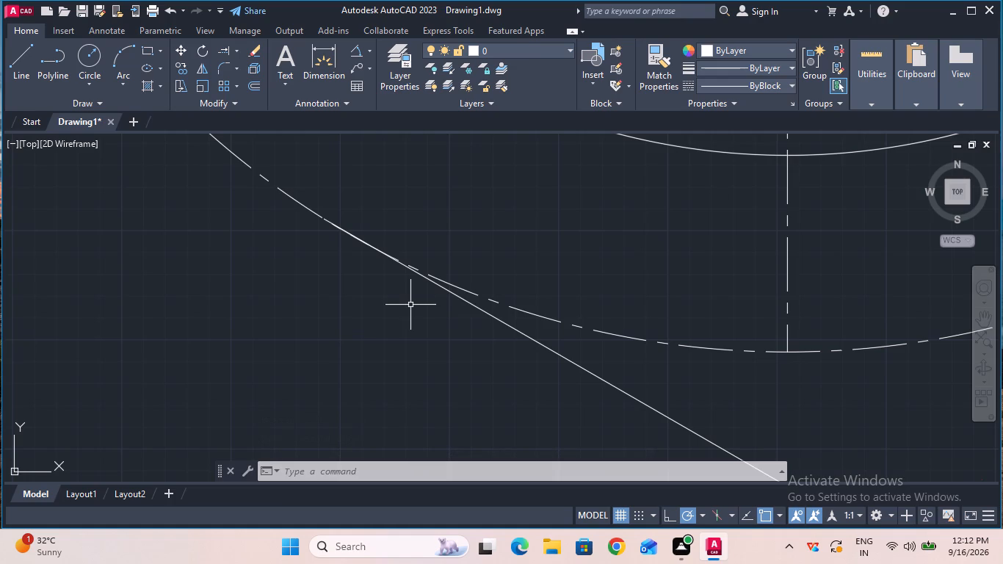
ctrl+scroll(410, 305, down, 4)
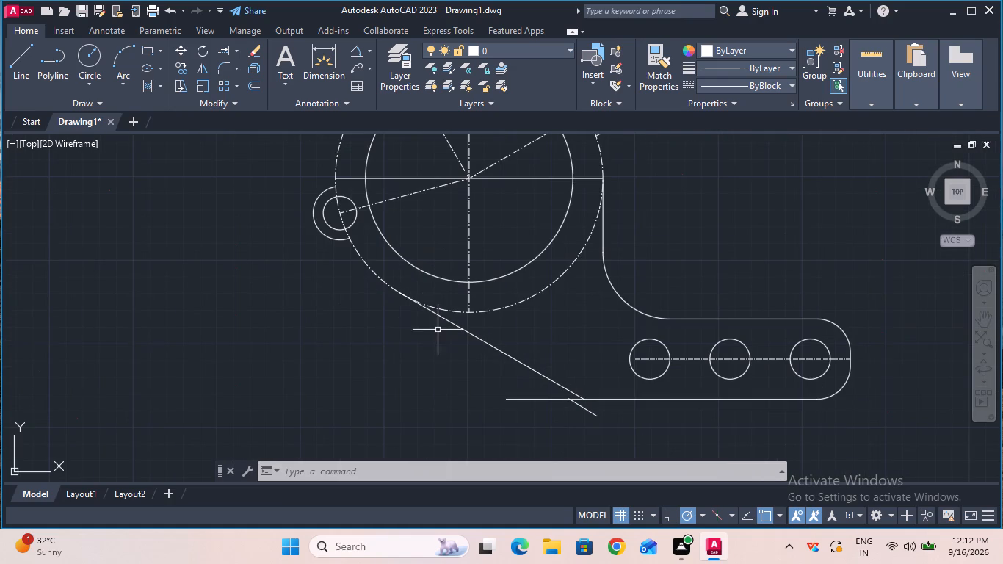
click(256, 55)
double_click(593, 416)
key(Return)
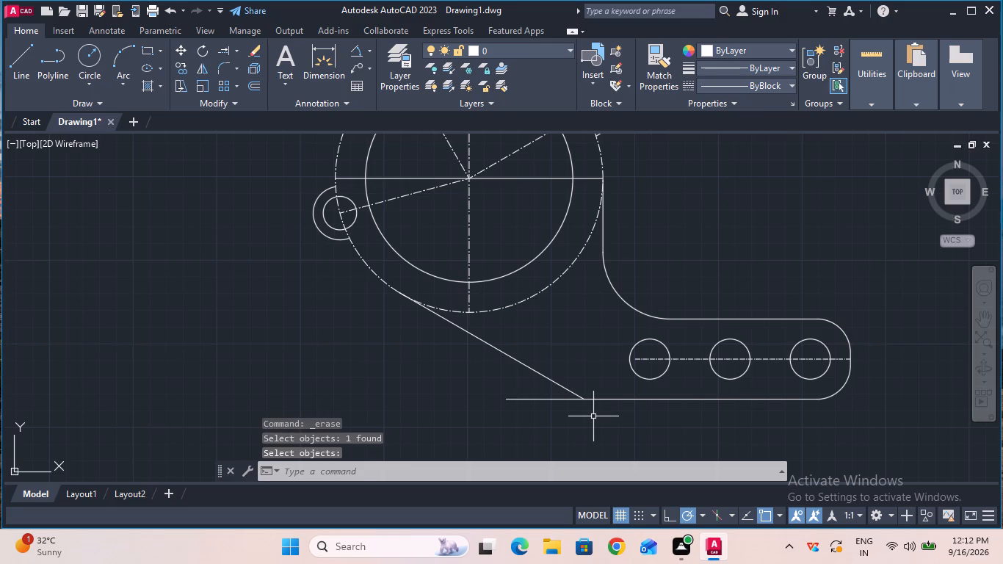
Fillet the corner between the sloping line and the arm's bottom line with a radius of 10.
click(225, 69)
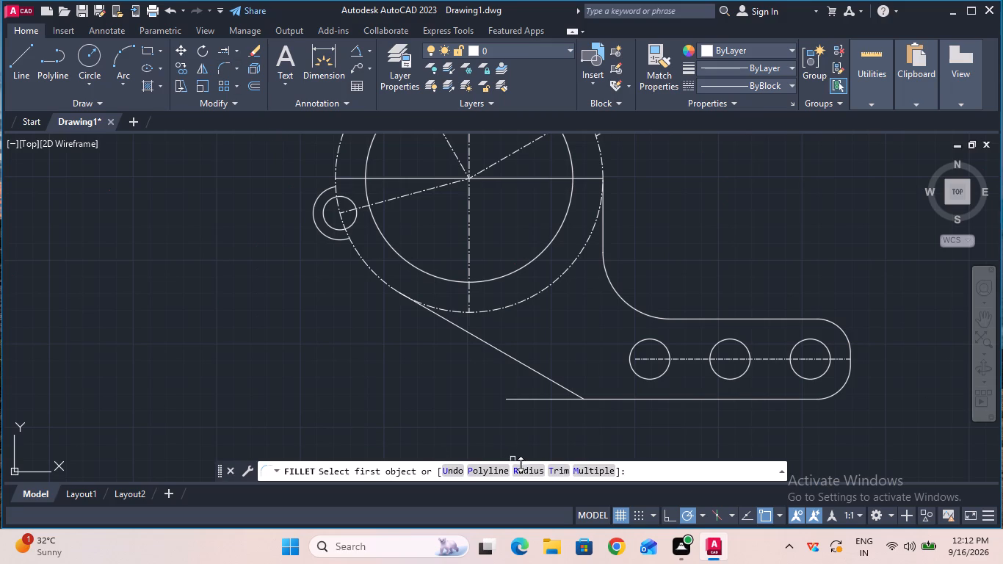
click(522, 467)
click(514, 467)
key(1)
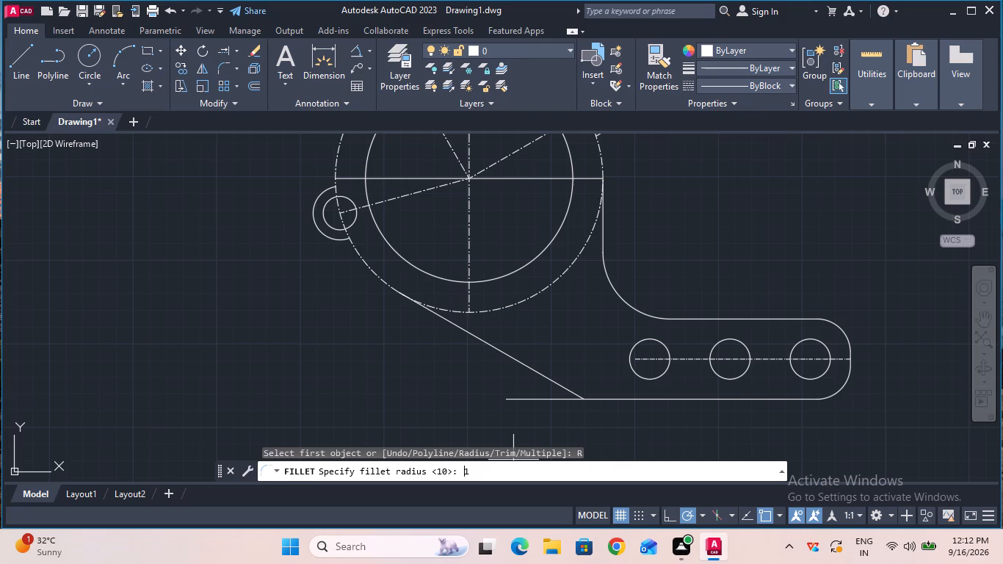
key(0)
key(Return)
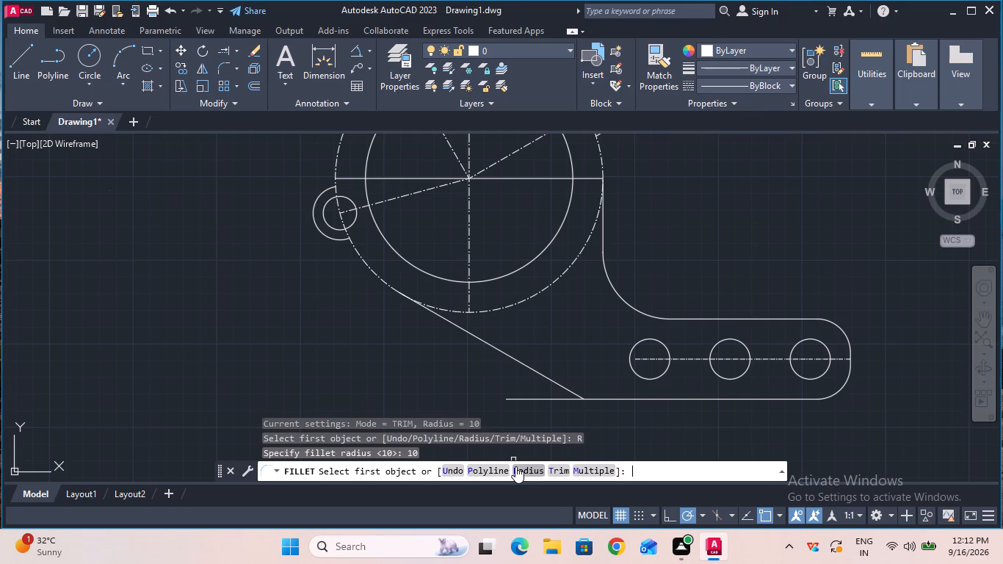
click(573, 394)
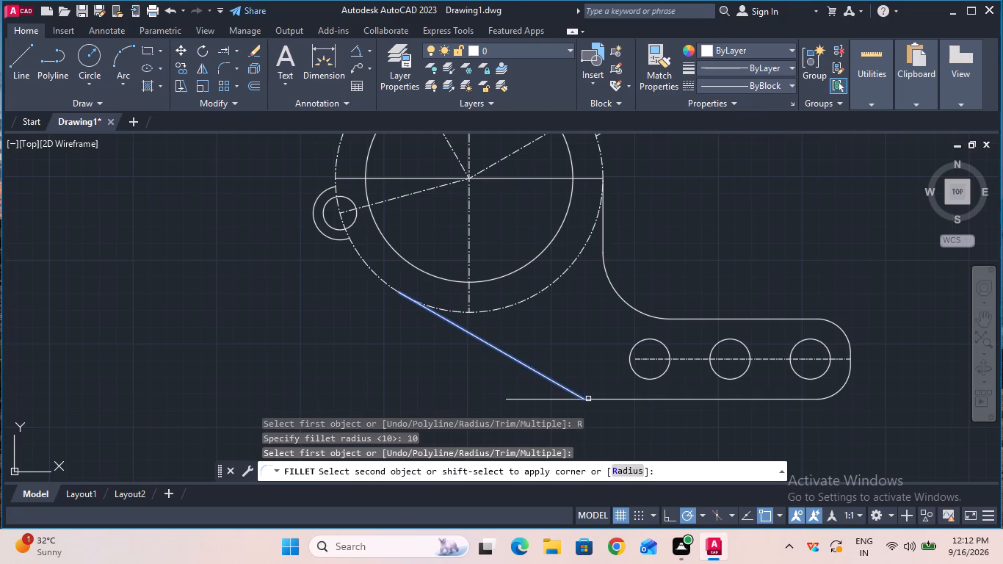
click(591, 400)
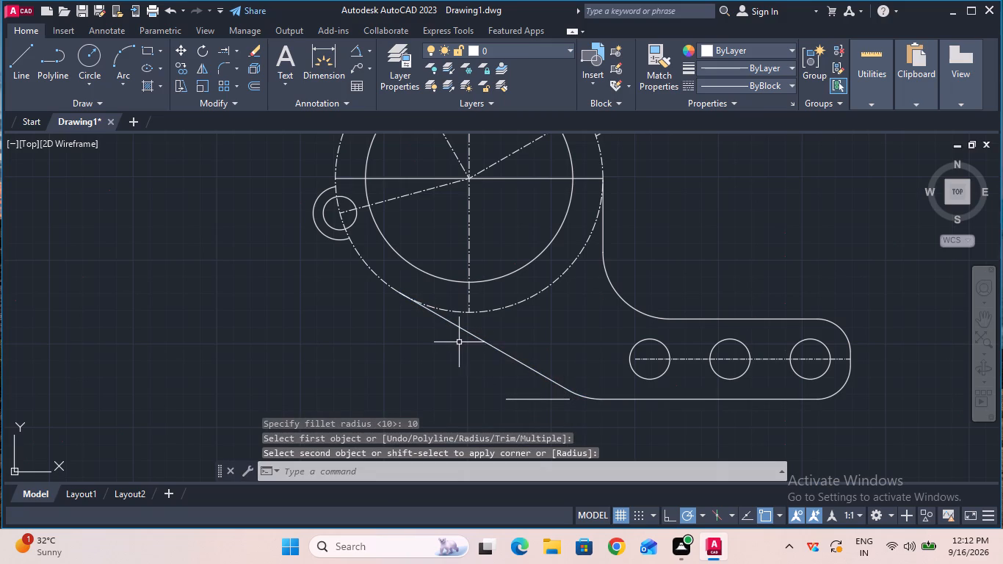
key(Escape)
Extend the short horizontal reference line to the end of the new fillet on the arm's bottom line.
click(220, 53)
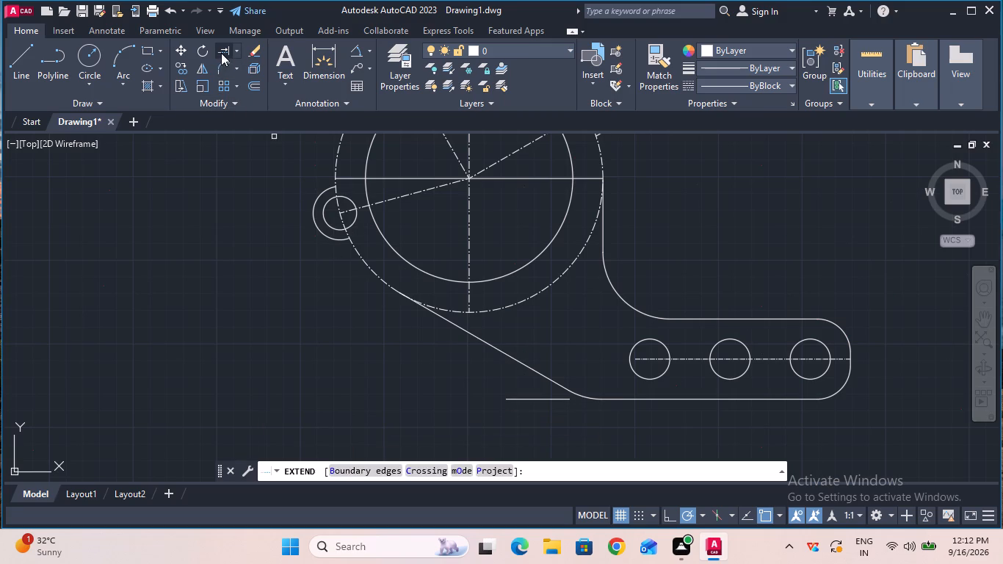
click(543, 401)
key(Escape)
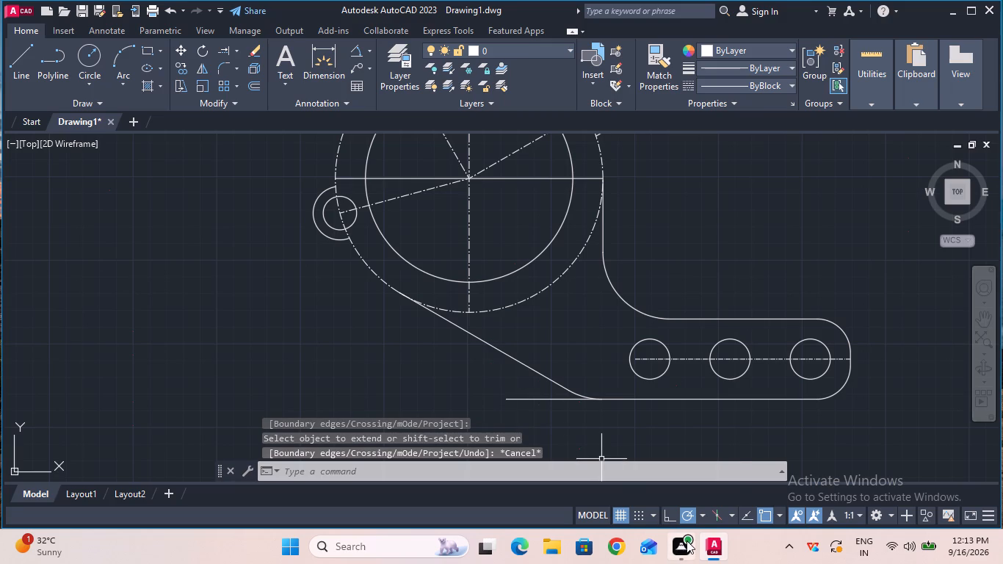
Select the entire bracket drawing and join its connected lines and arcs into polylines.
click(732, 550)
click(979, 317)
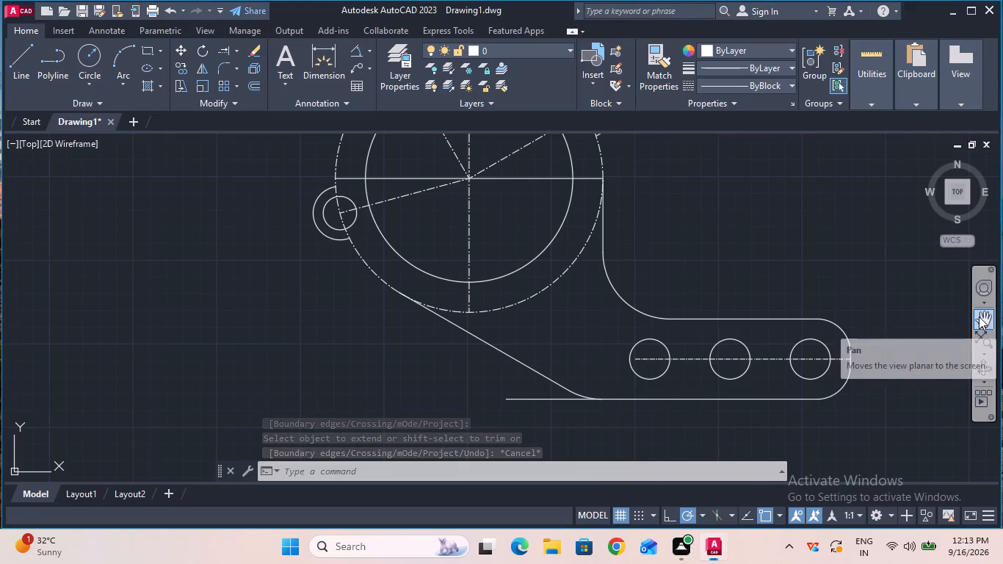
drag(894, 259, 899, 310)
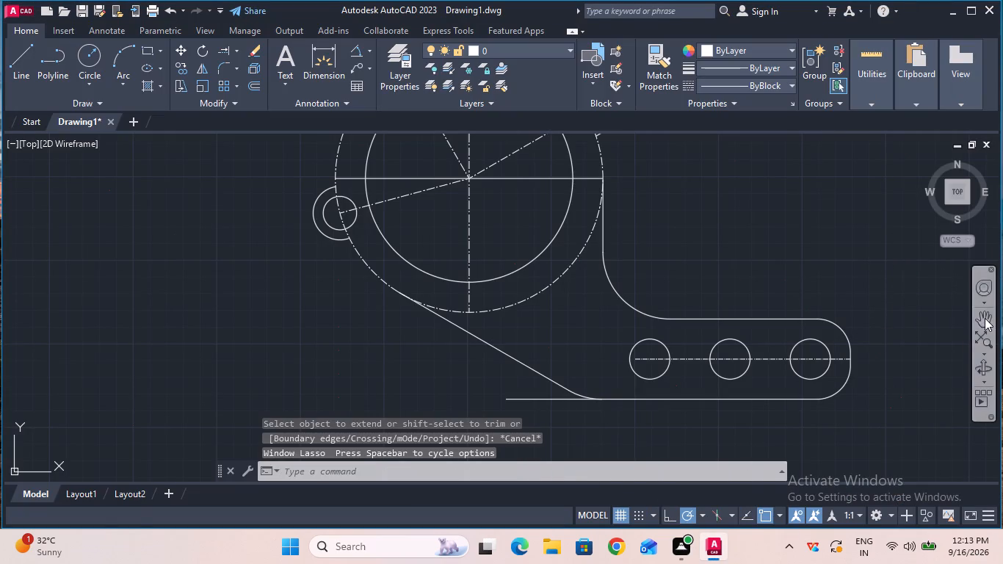
click(985, 318)
drag(890, 275, 910, 379)
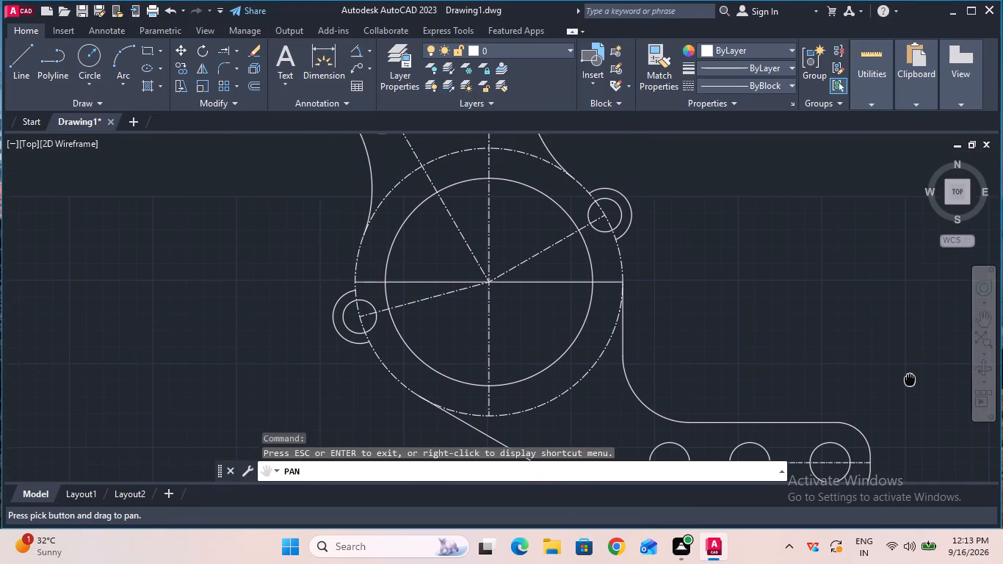
drag(910, 379, 910, 357)
ctrl+scroll(910, 356, down, 2)
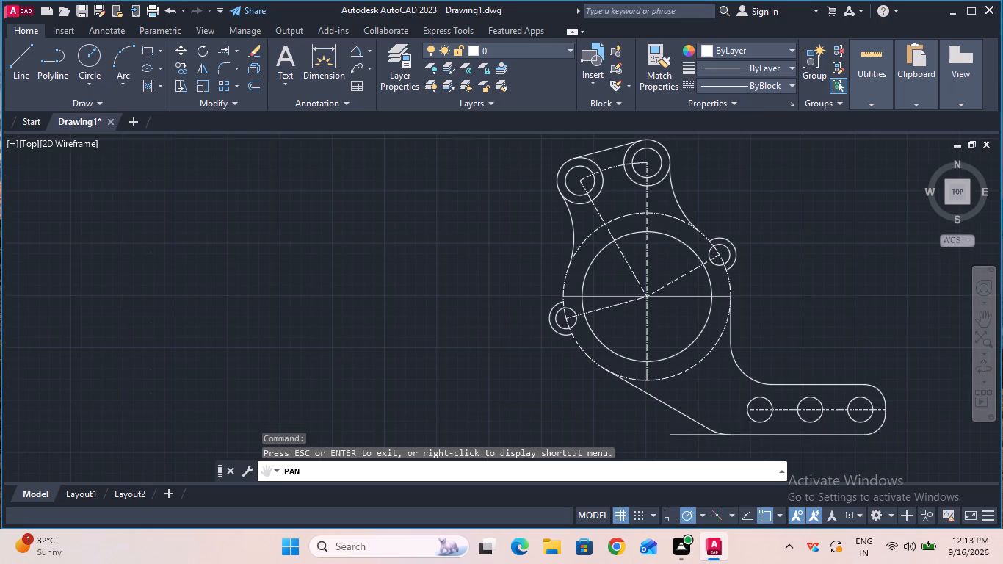
key(Escape)
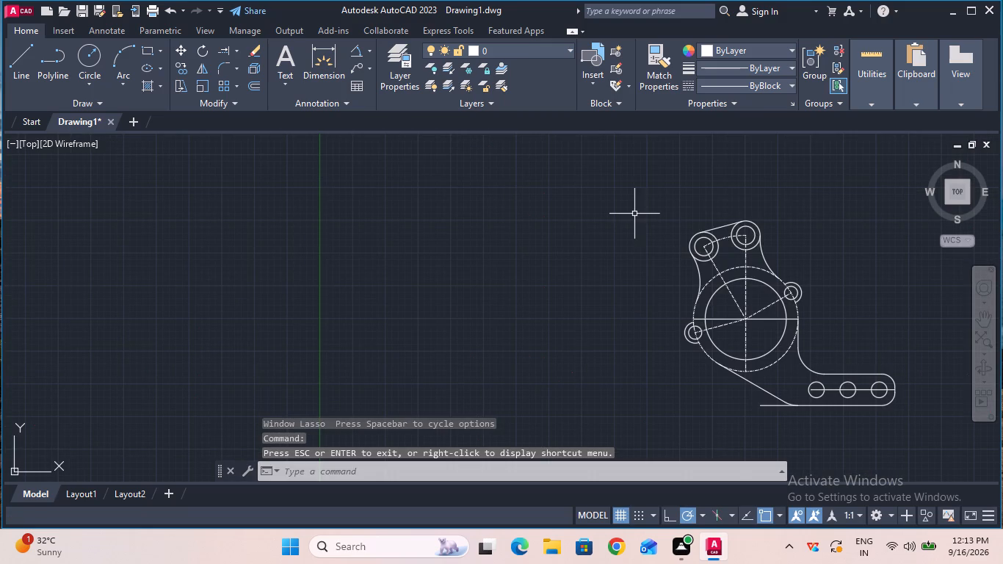
click(564, 176)
click(913, 433)
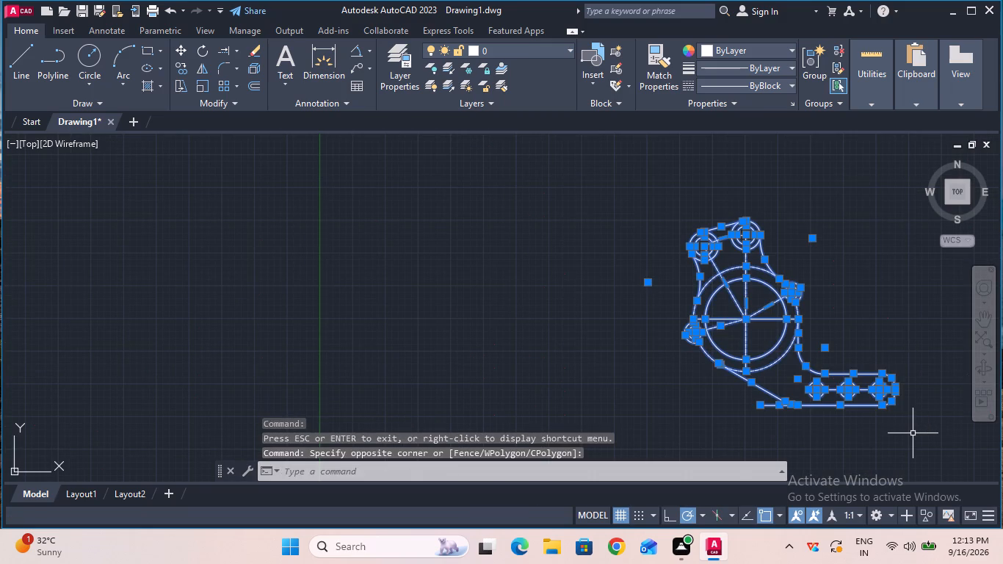
text(join)
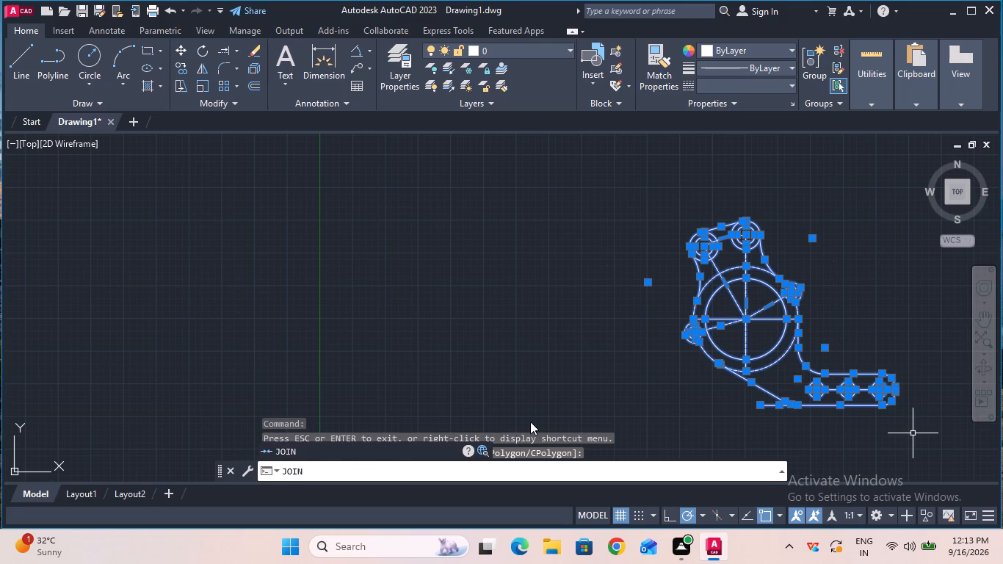
click(385, 449)
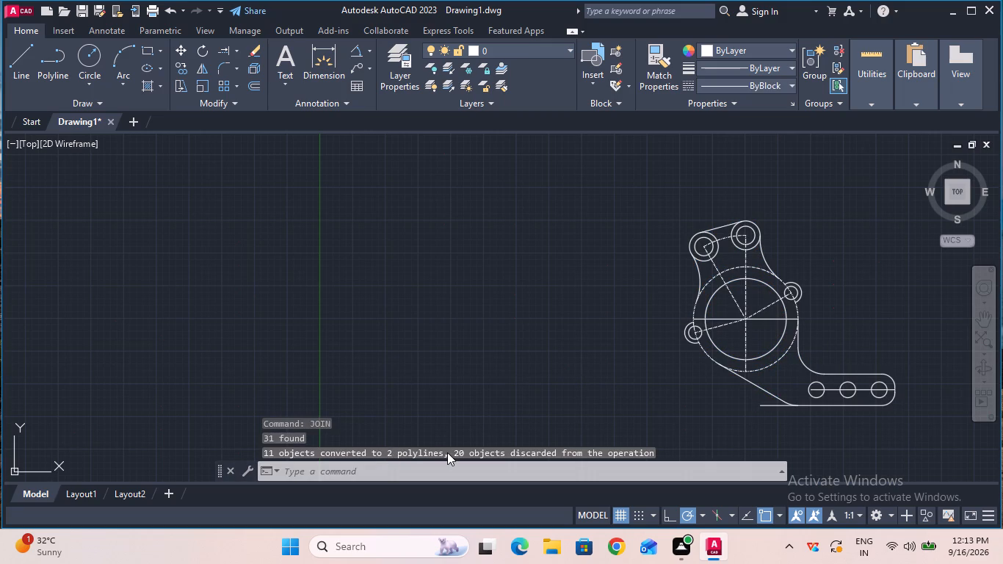
With Ortho on, place a vertical linear dimension from the circular body's horizontal centre line to the arm's bottom line, beyond the arm's end.
click(985, 322)
drag(920, 328, 805, 338)
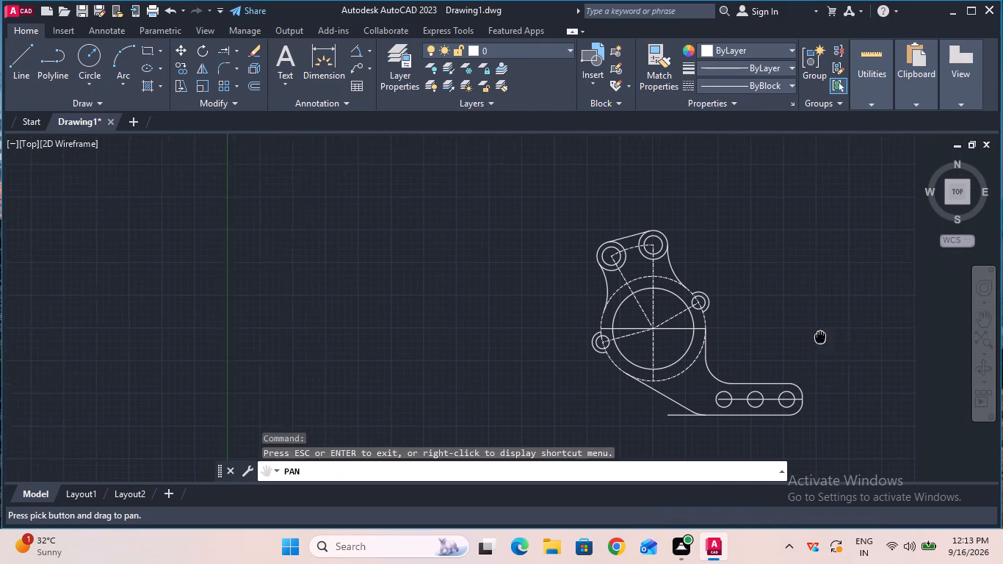
drag(805, 338, 795, 337)
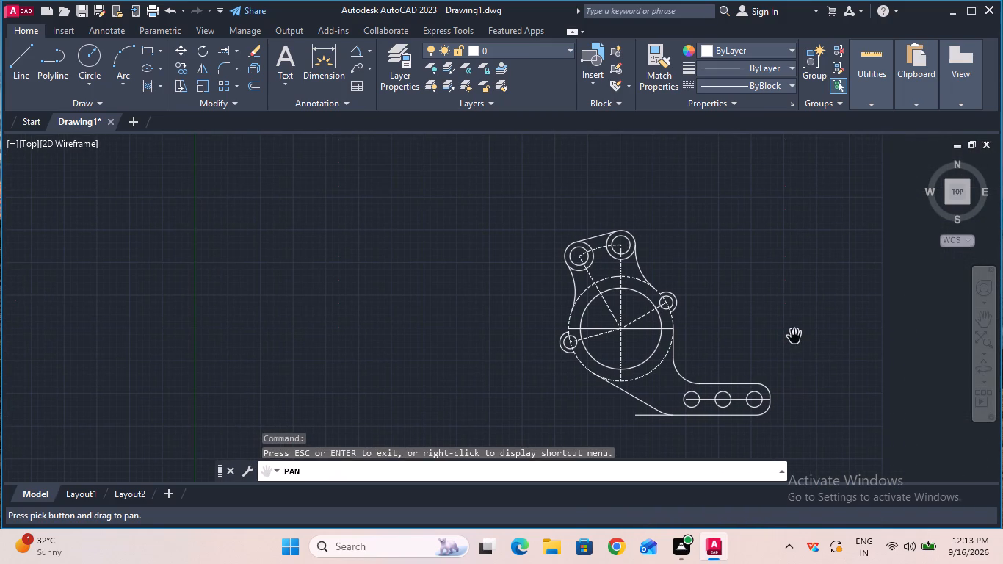
key(Escape)
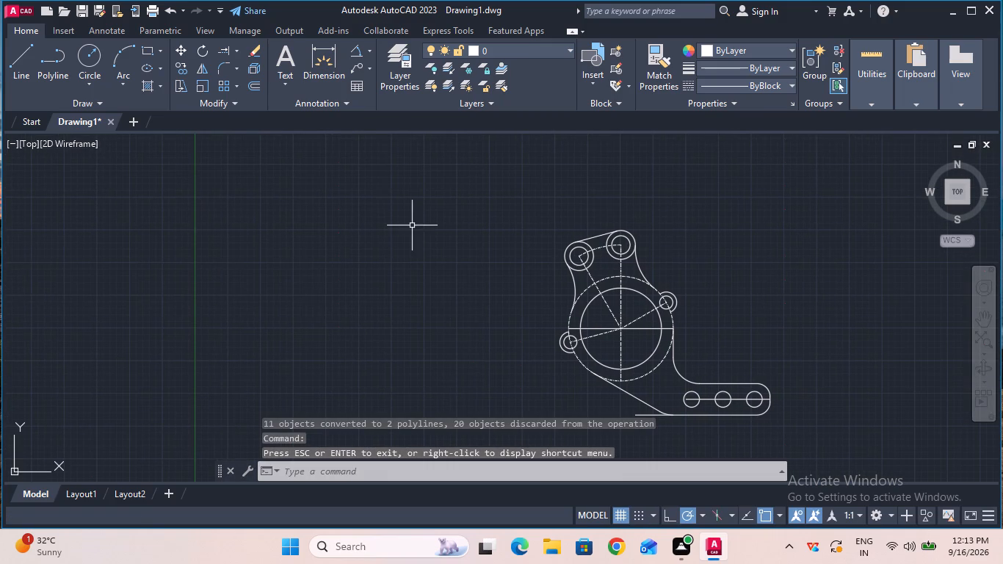
click(370, 47)
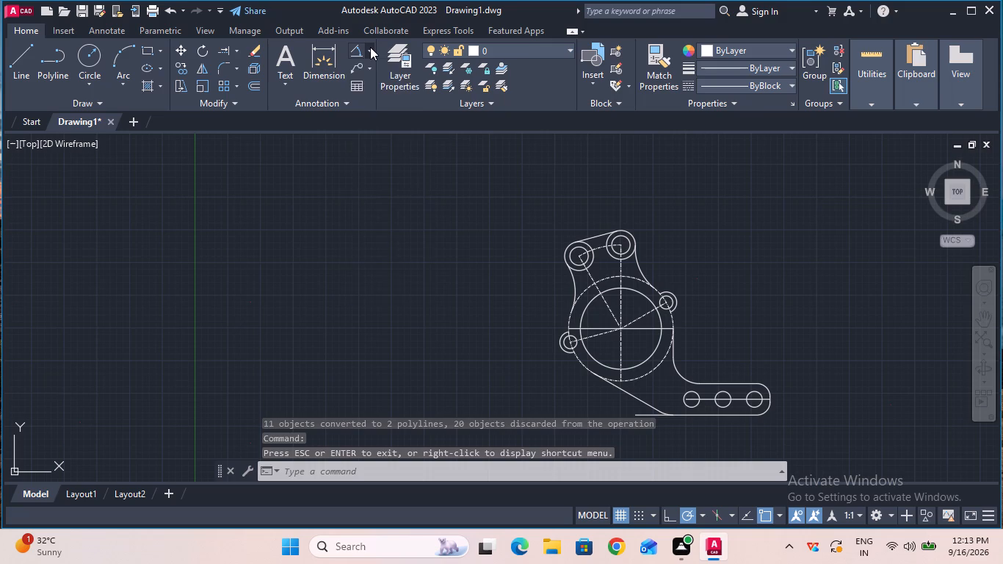
click(380, 81)
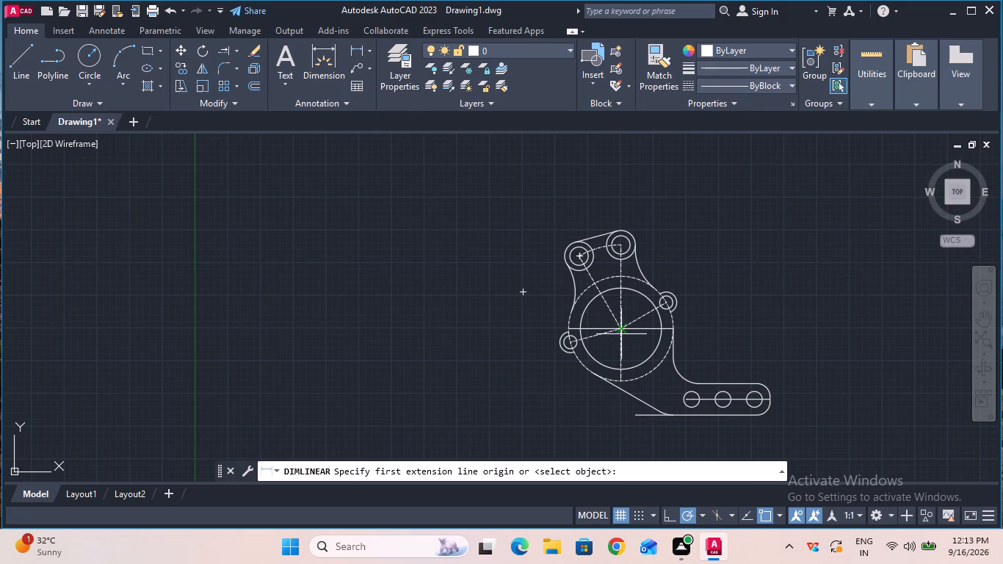
click(658, 330)
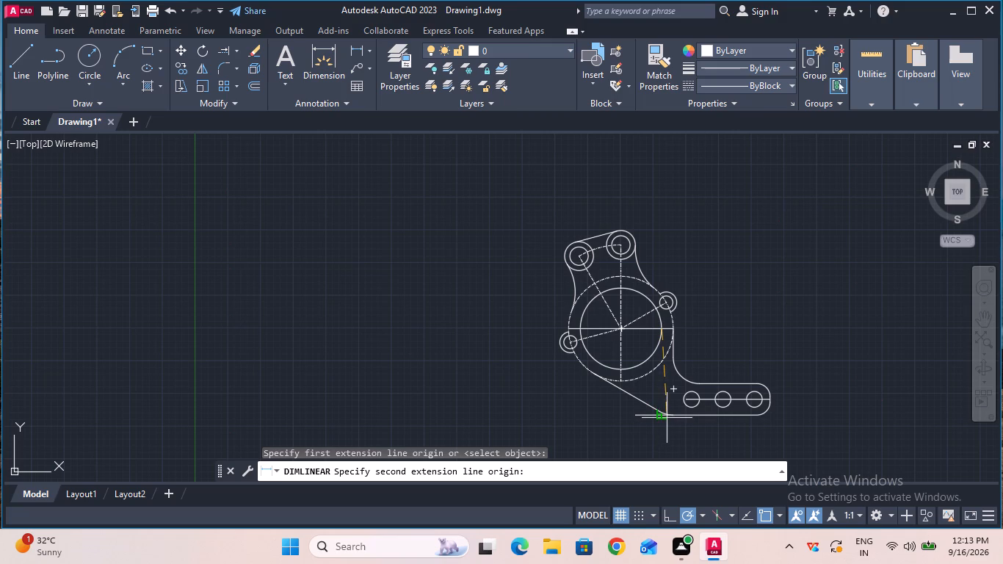
key(F8)
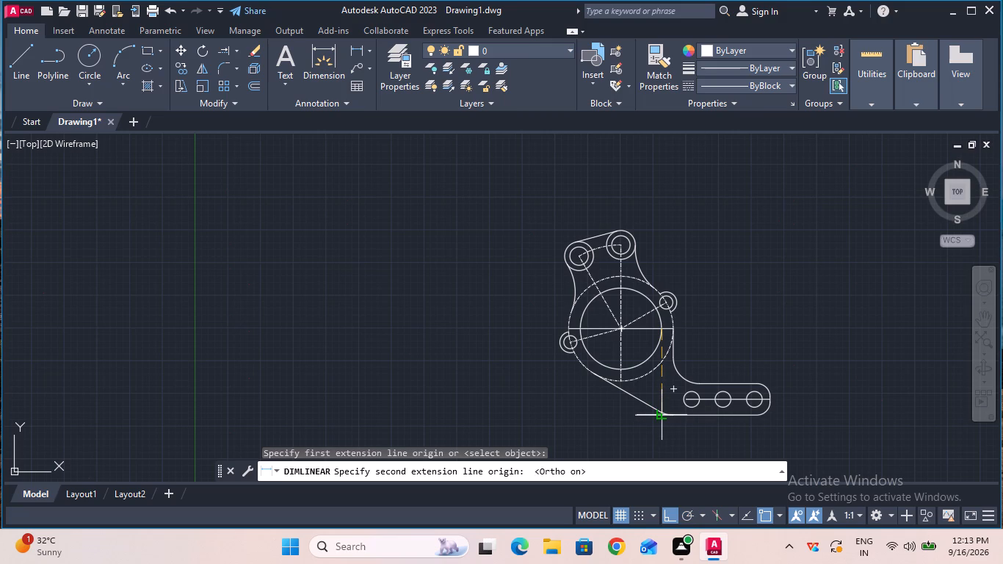
click(659, 416)
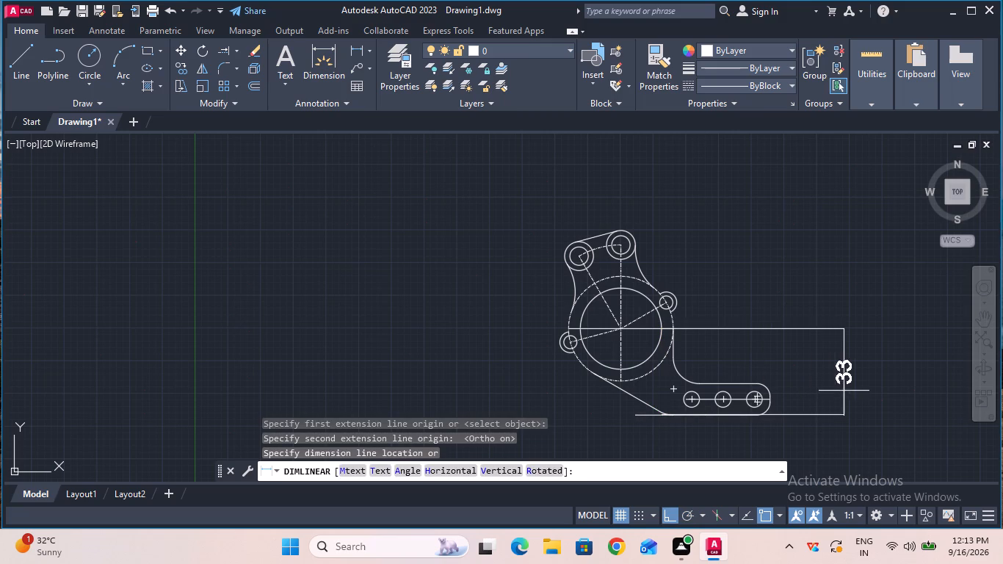
click(888, 402)
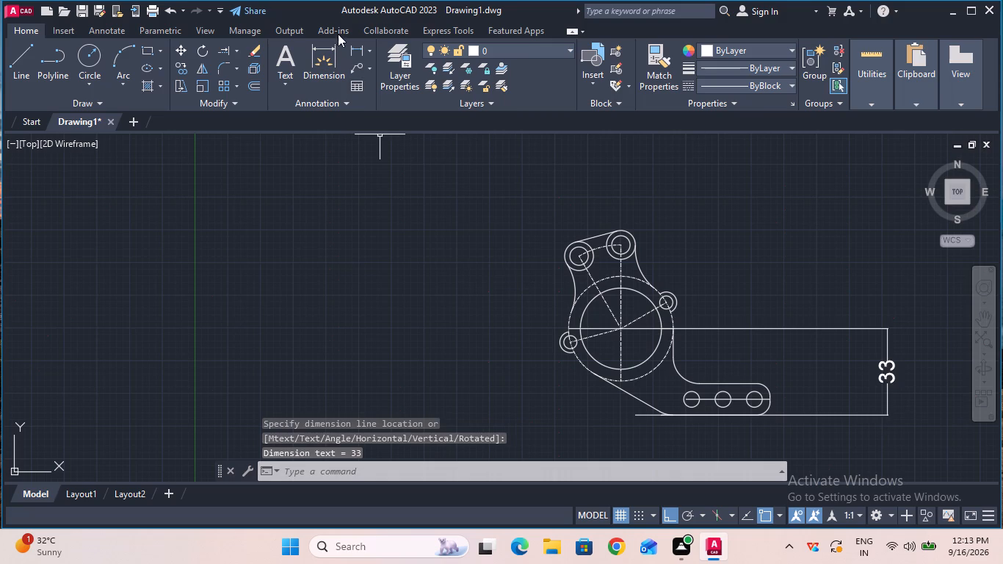
Place a vertical linear dimension between the arm's top and bottom edges, inside the overall vertical dimension.
click(357, 48)
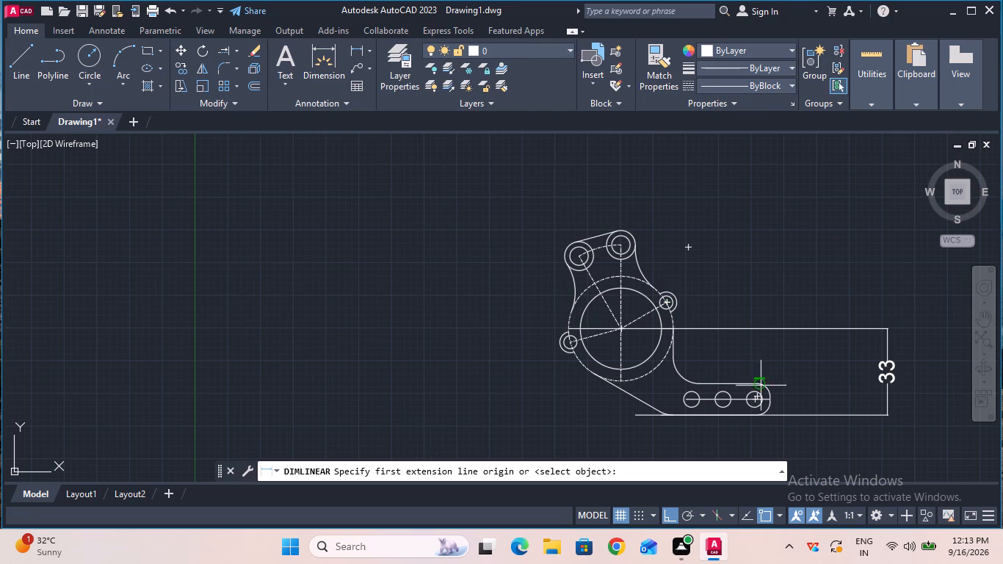
click(761, 386)
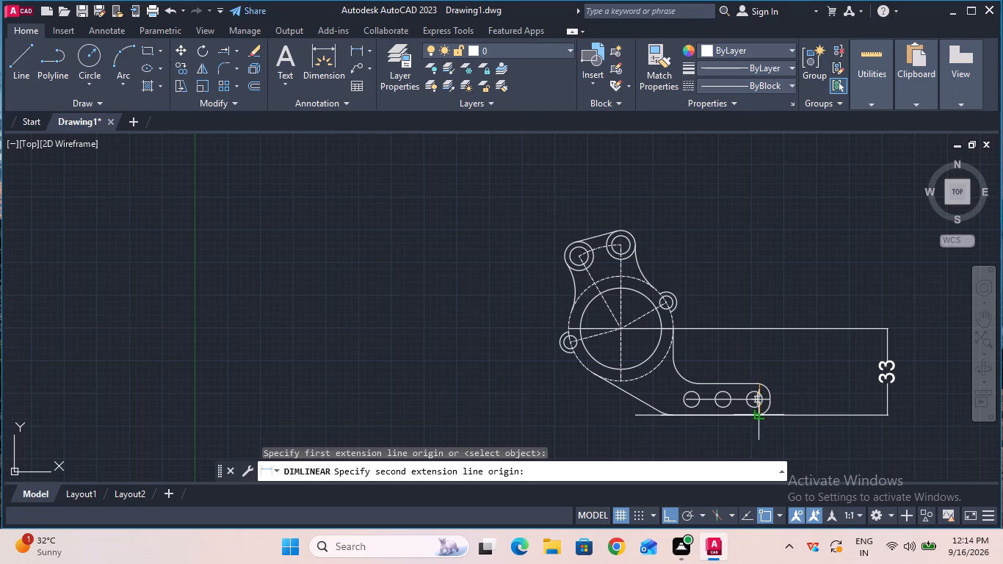
click(761, 416)
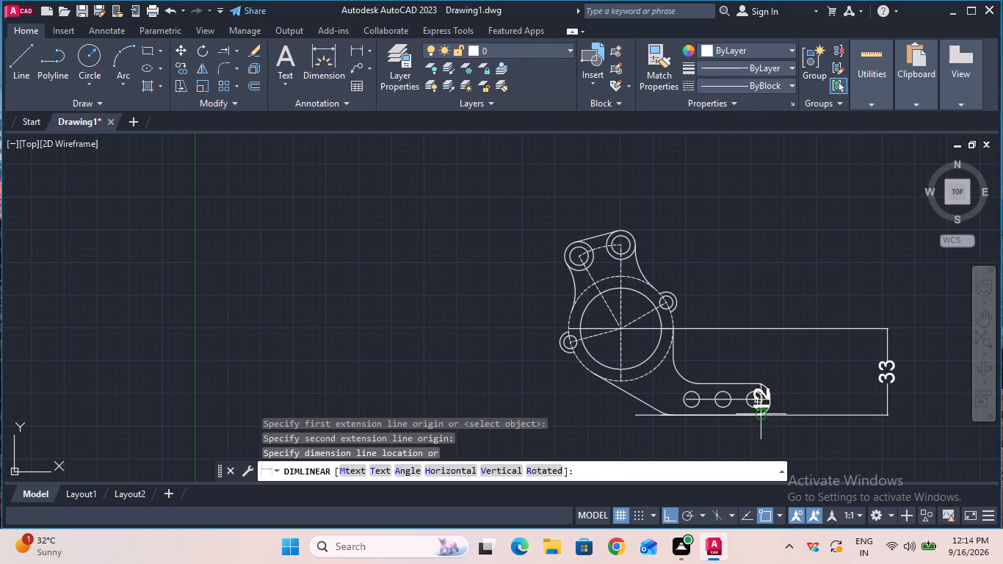
click(859, 402)
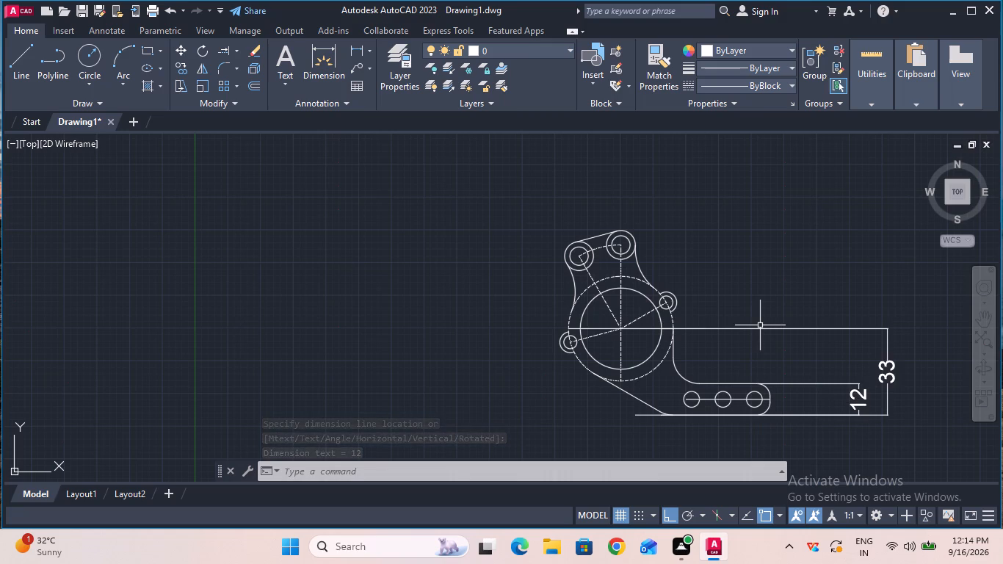
key(Escape)
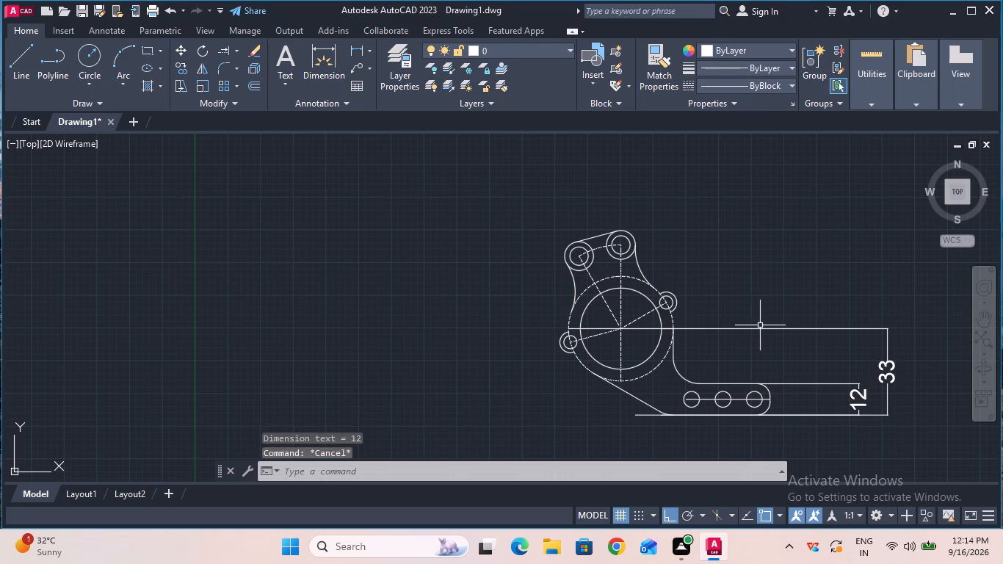
Add a radius dimension to the rounded upper corner at the free end of the three-hole arm.
click(370, 54)
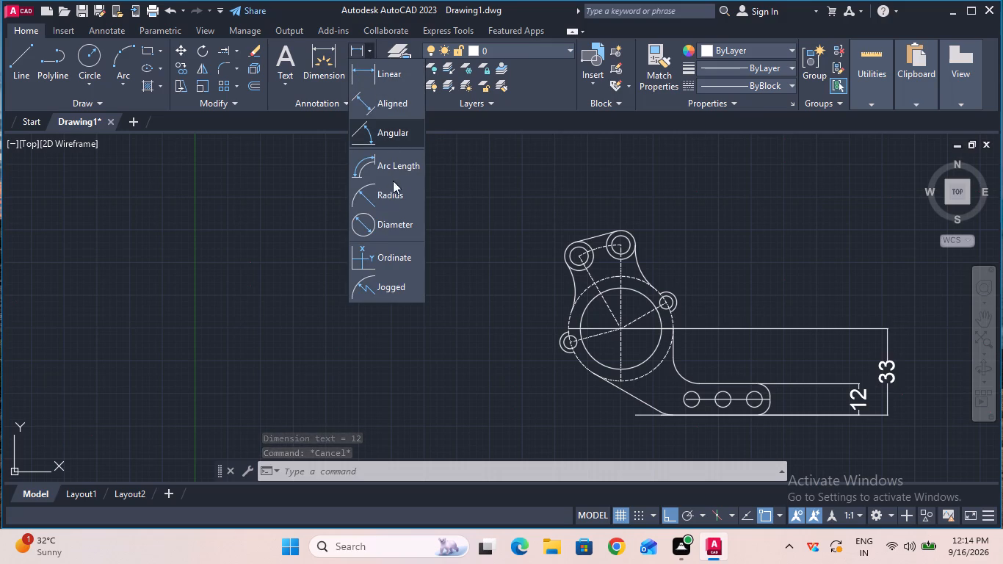
click(395, 196)
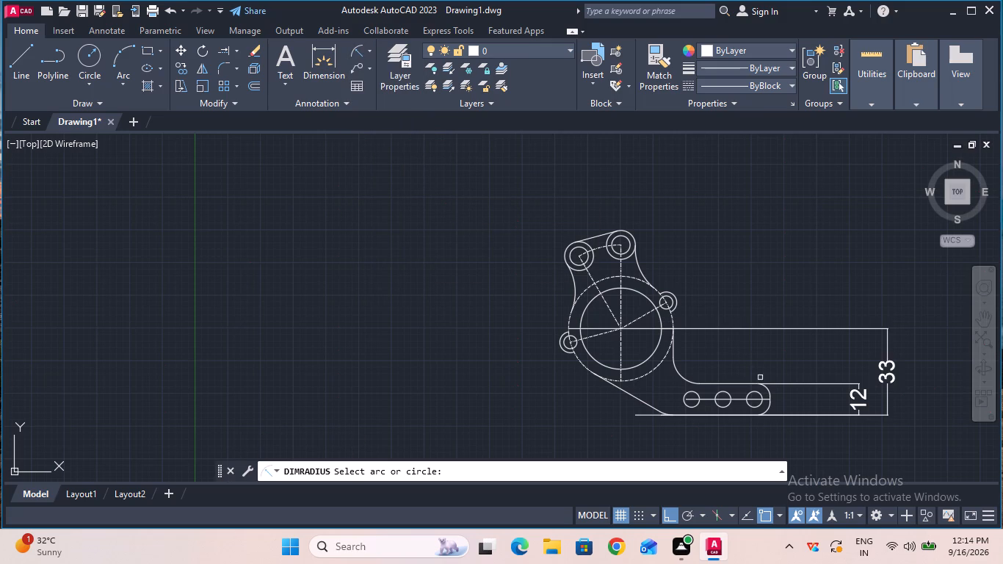
click(766, 387)
click(781, 368)
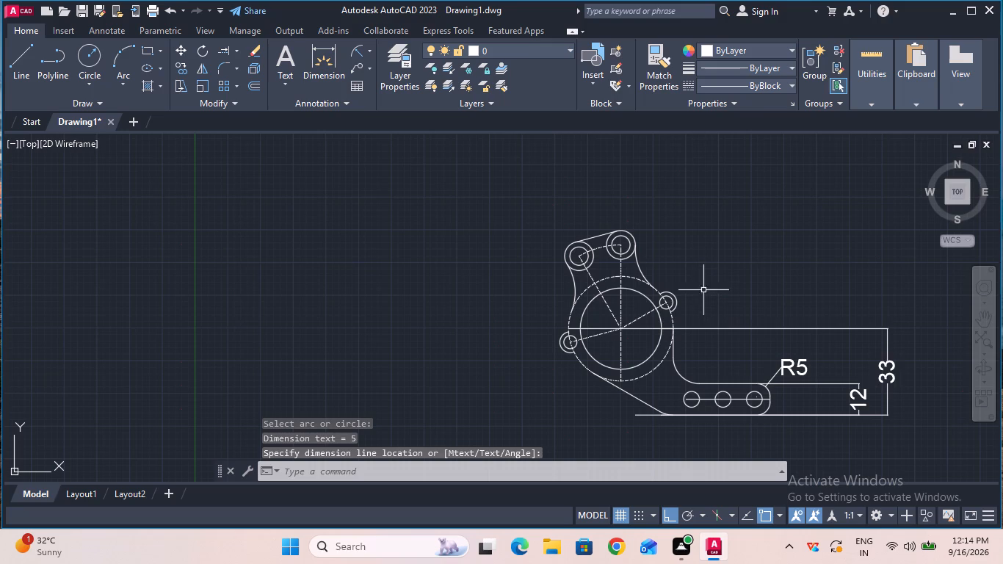
Add a radius dimension to the outer arc of the small lug on the circular body's upper right side.
click(361, 51)
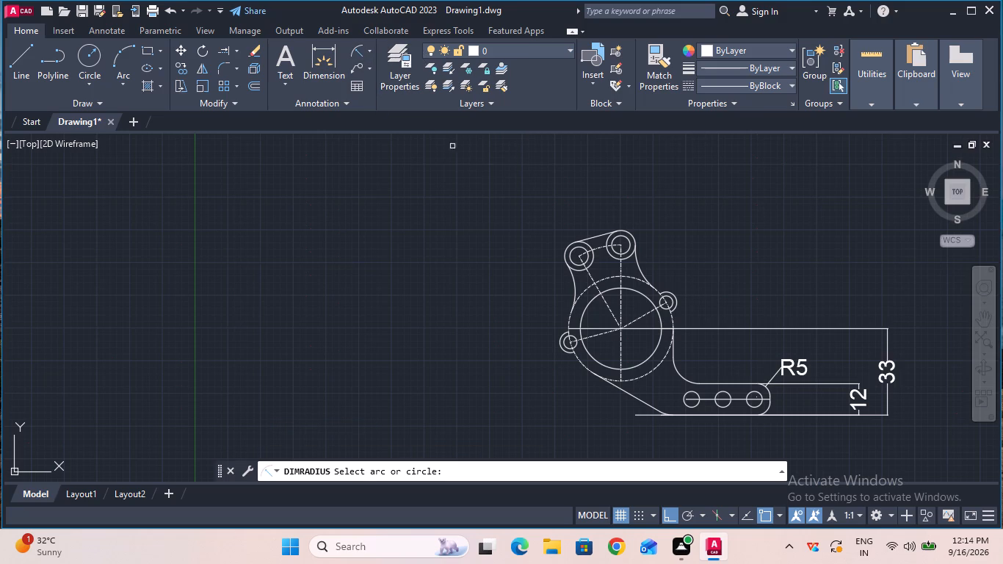
click(673, 292)
click(681, 272)
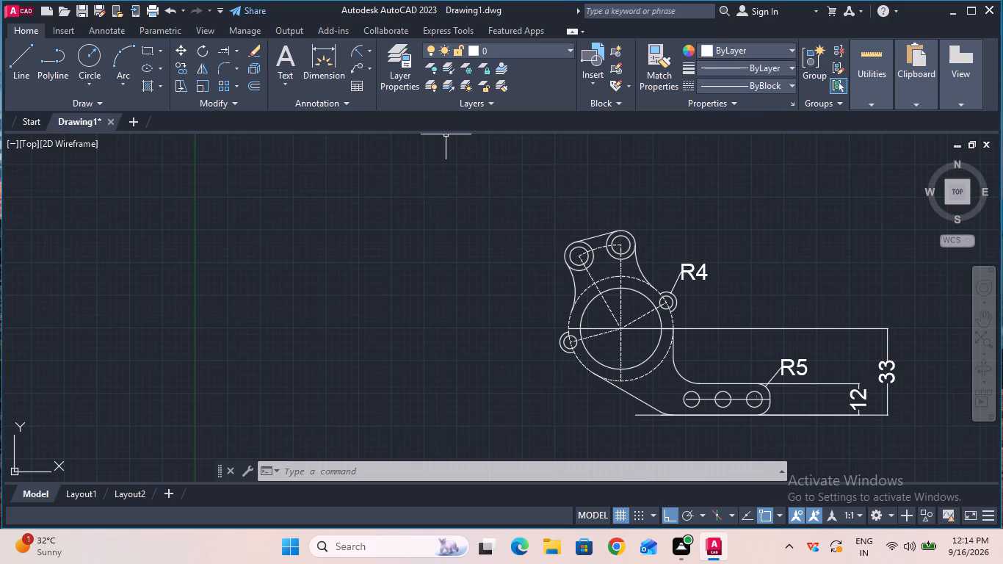
Add a radius dimension to the dash-dot centre arc through the two top holes, placing its text above the bracket.
click(358, 54)
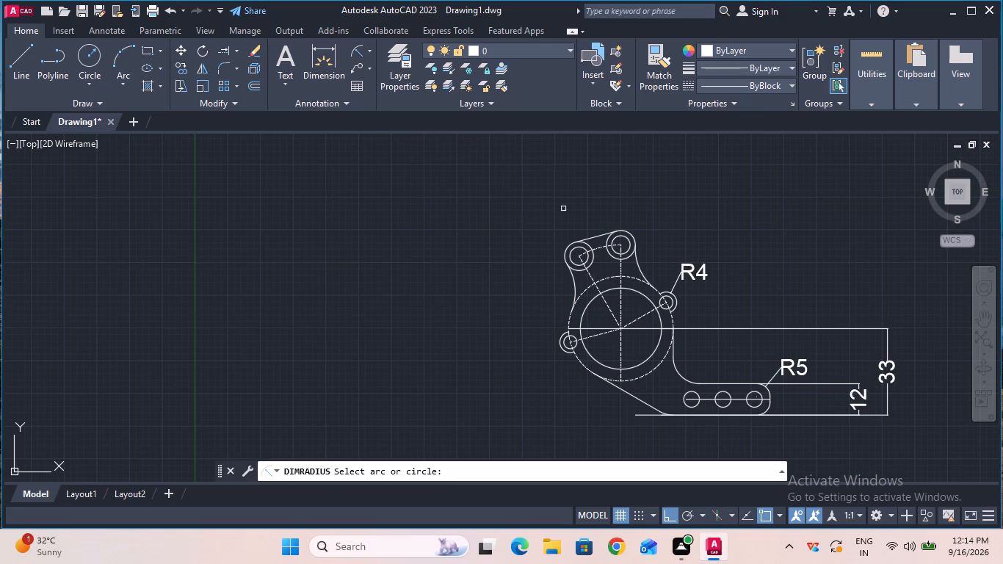
click(601, 247)
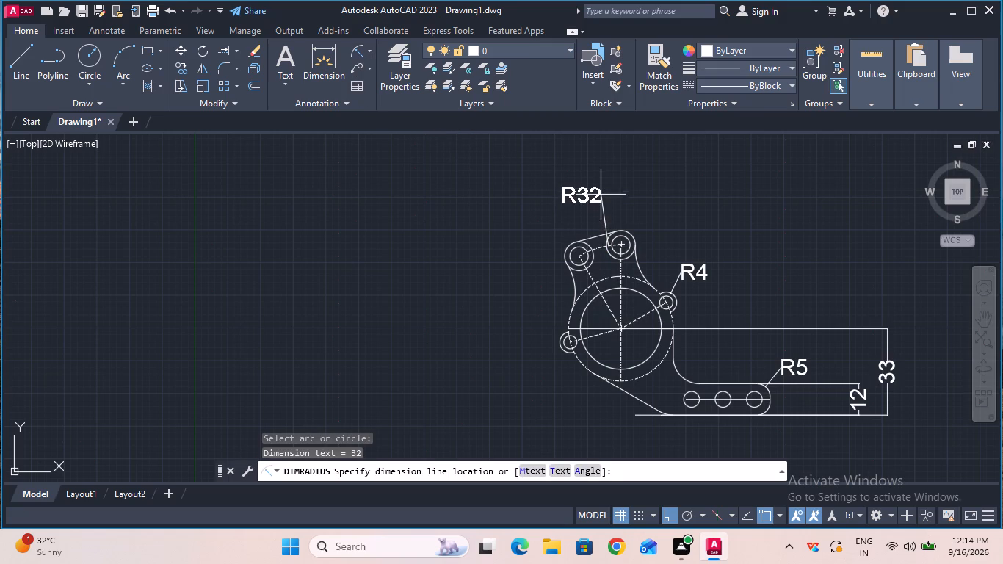
click(586, 192)
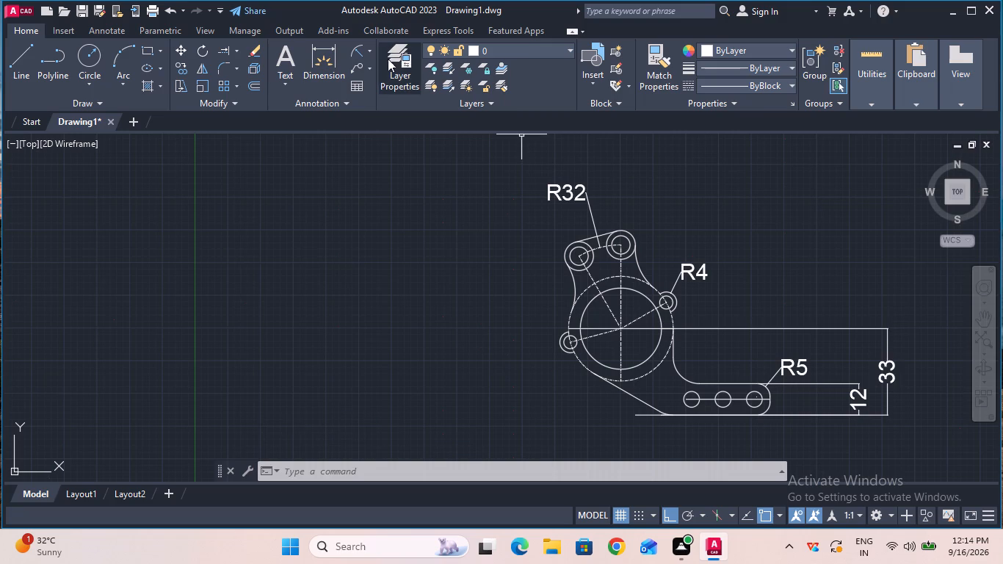
Add a radius dimension to the inner fillet between the body's vertical edge and the arm's top edge.
click(362, 51)
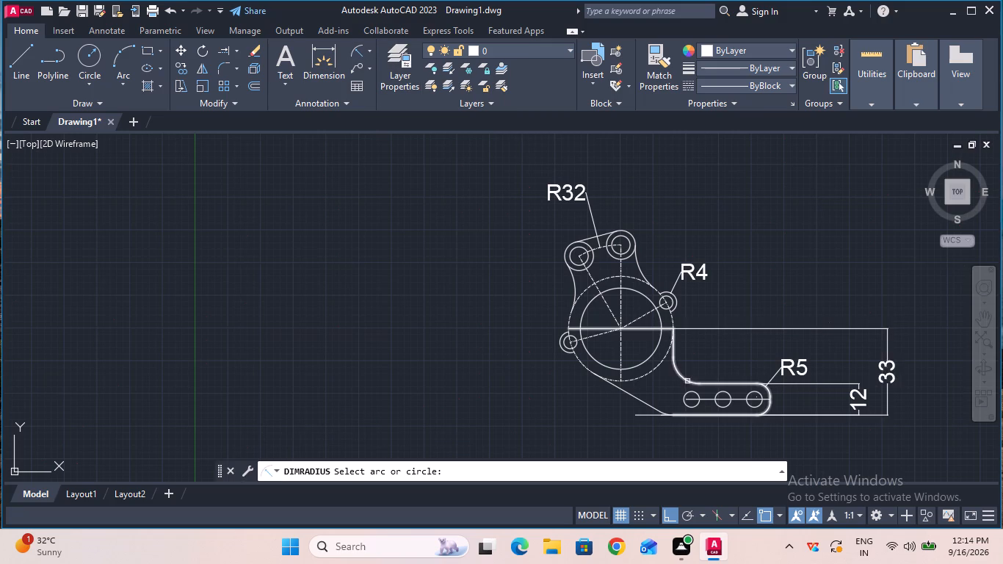
click(685, 377)
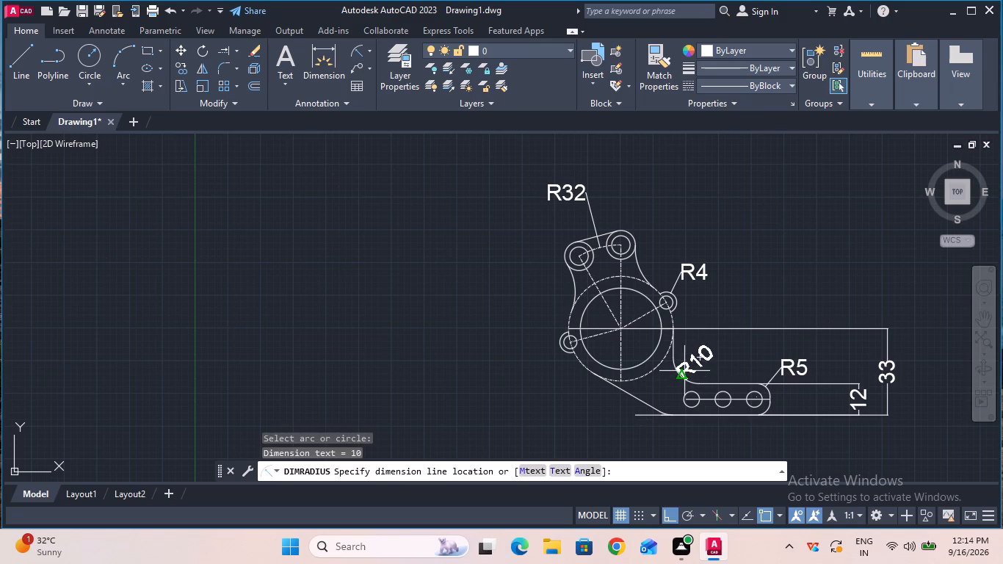
click(684, 371)
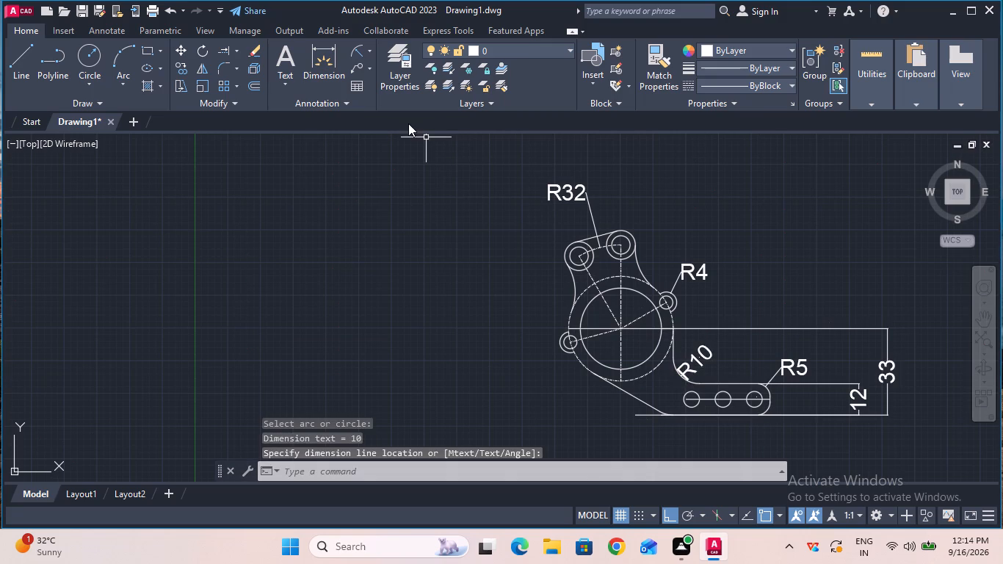
Add a radius dimension to the lower fillet where the slanted edge meets the arm's bottom edge, placing its text below the bracket.
click(358, 50)
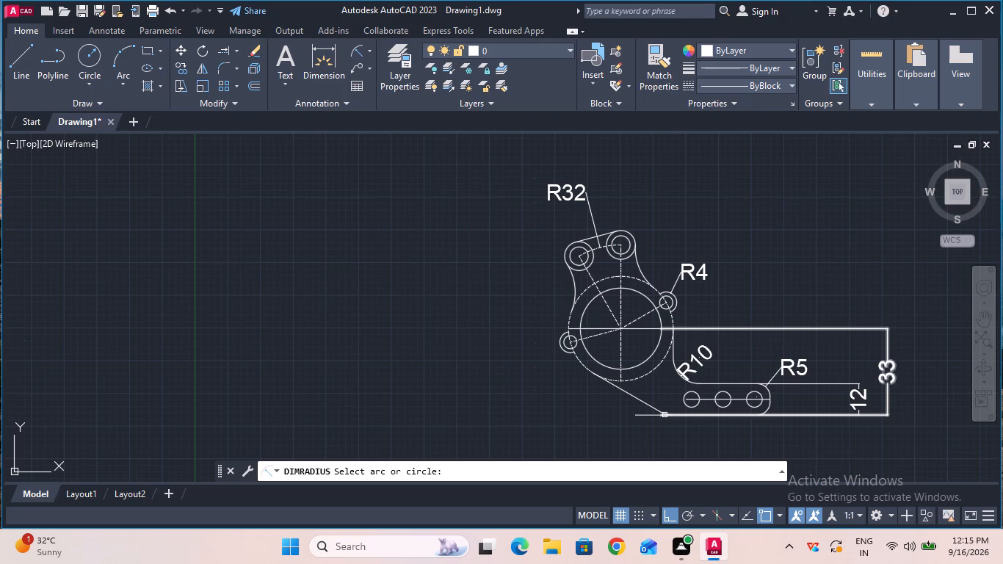
click(665, 412)
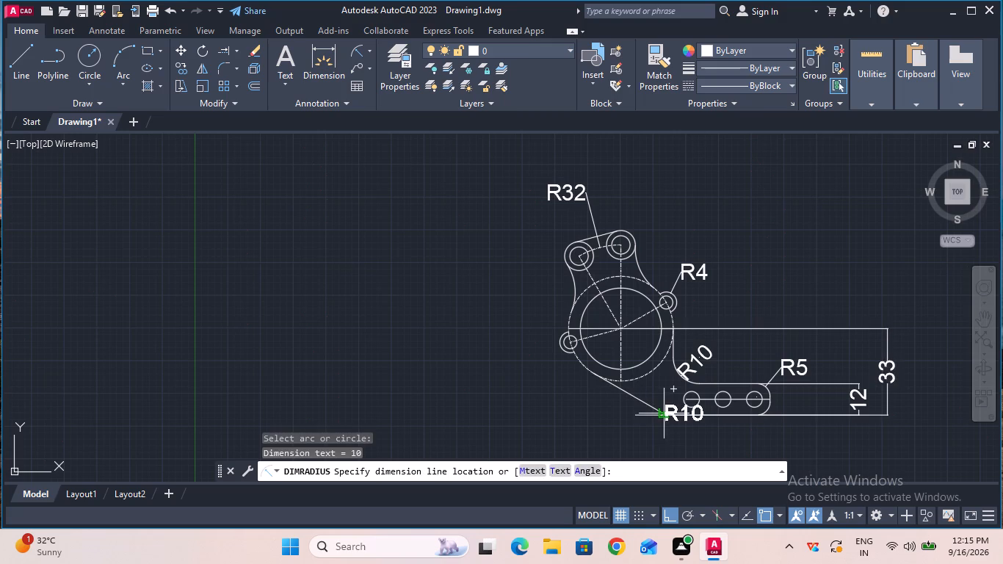
click(659, 428)
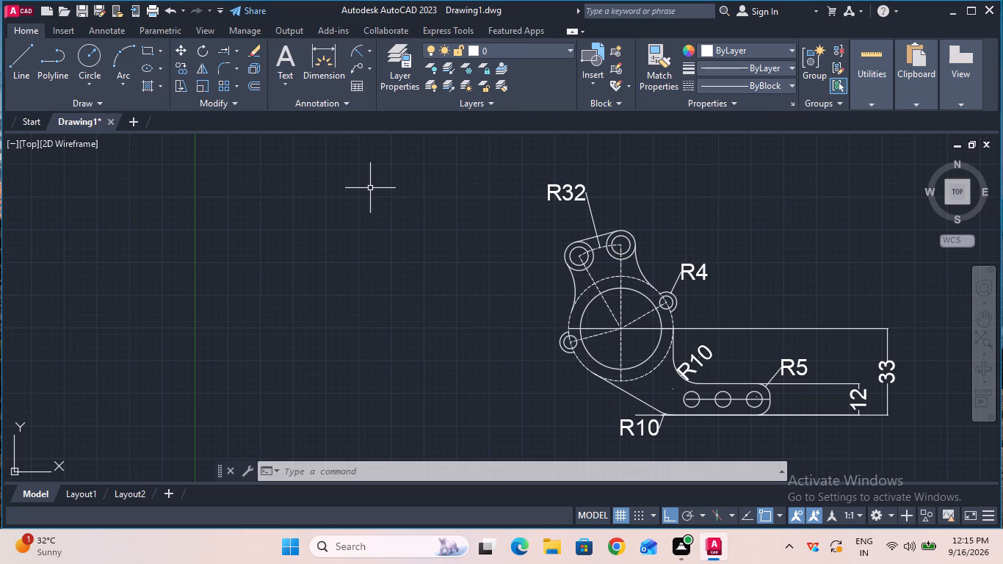
Add a horizontal linear dimension from the body's vertical centreline to the nearest arm hole, placing it above the arm, just below the body's centre.
click(369, 50)
click(383, 83)
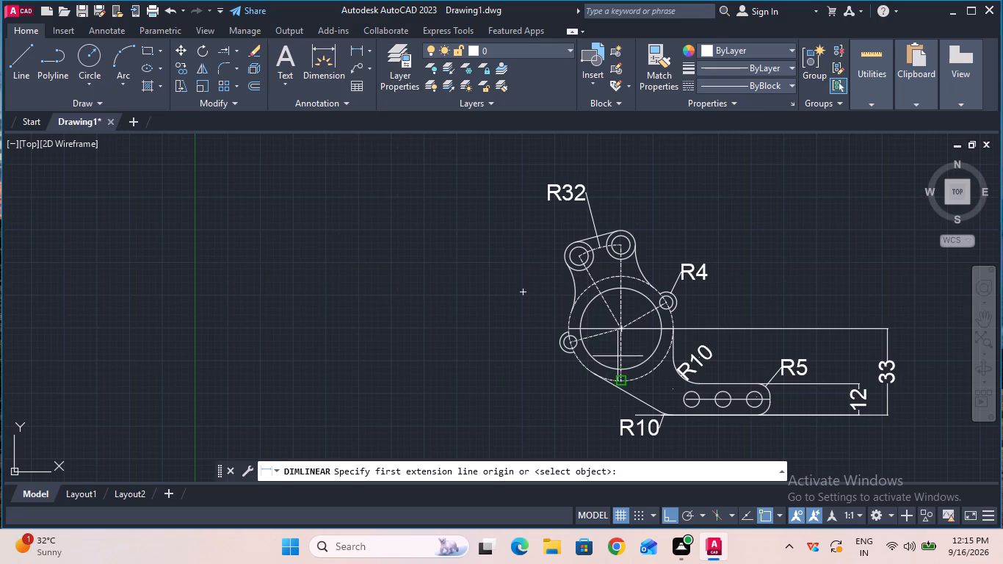
click(622, 380)
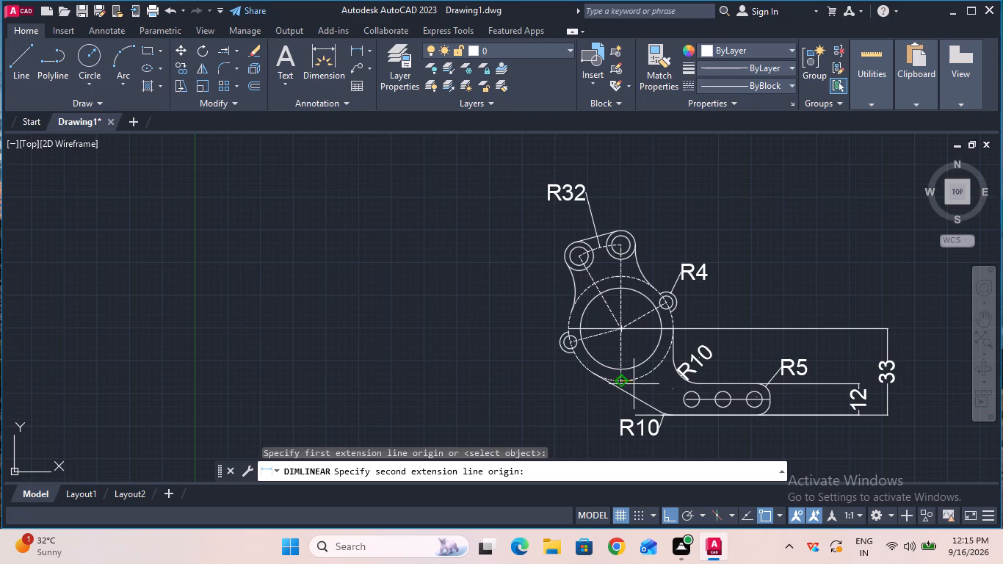
click(696, 392)
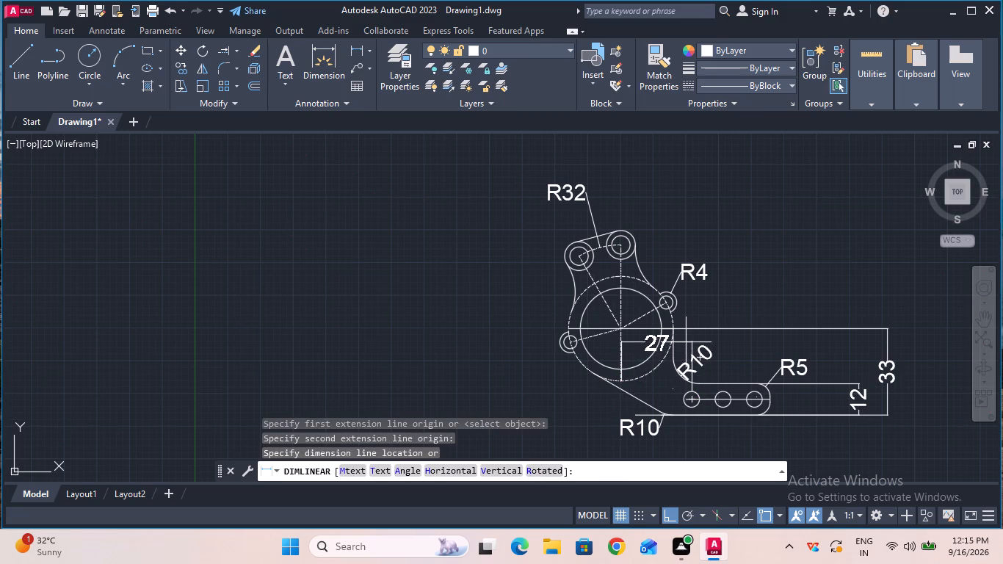
click(686, 342)
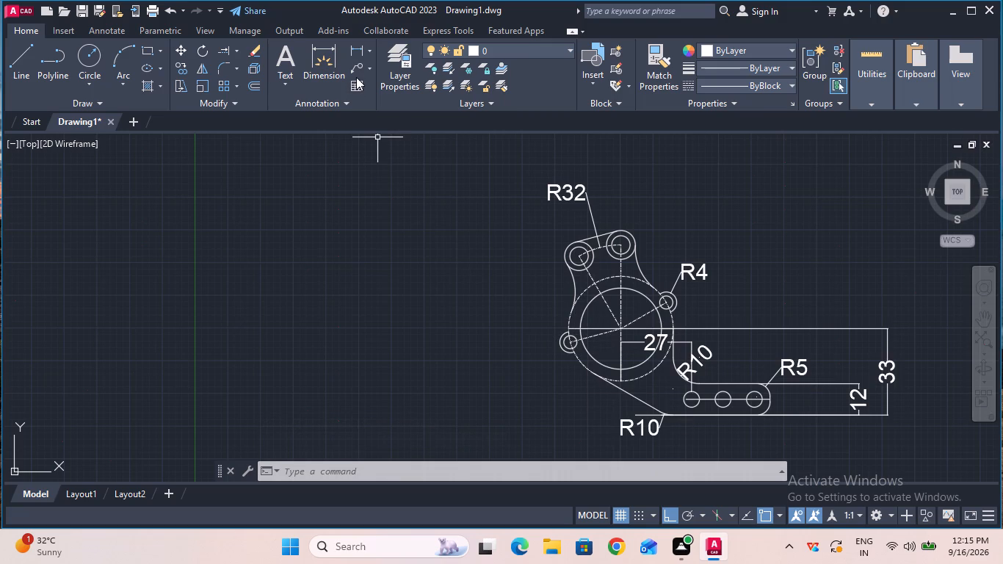
Add a horizontal linear dimension between the centres of the first and middle arm holes, placing it below the arm.
click(355, 48)
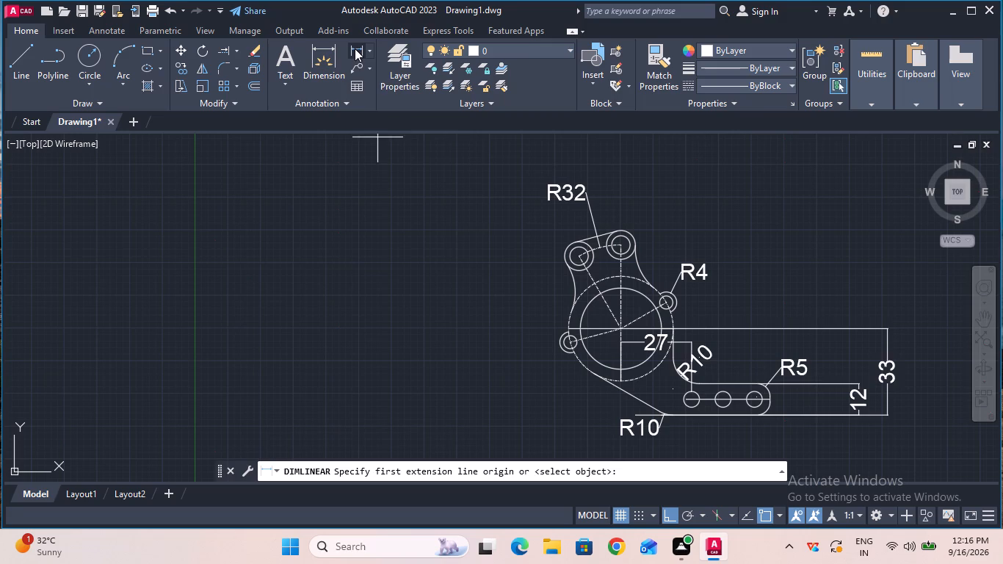
click(692, 397)
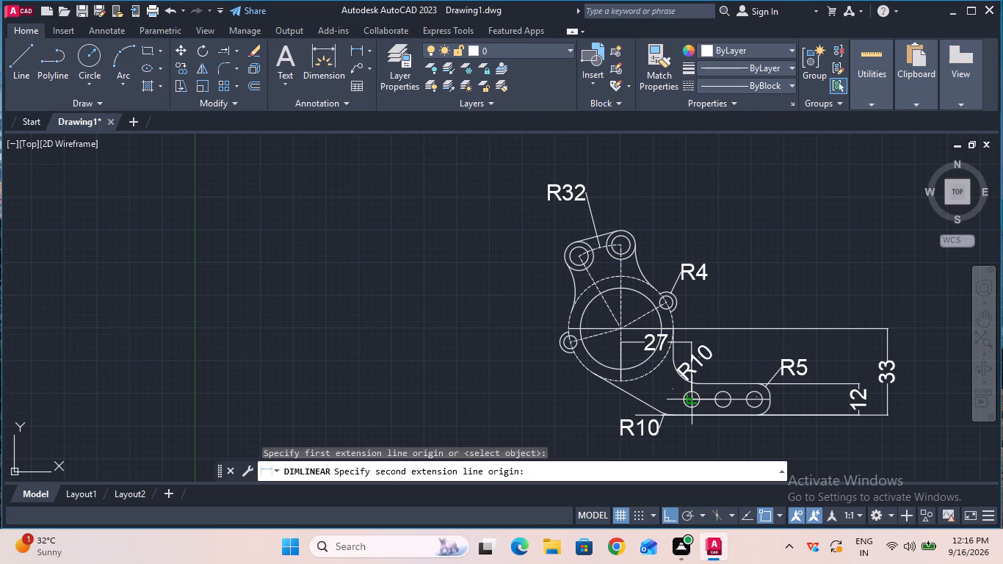
click(720, 397)
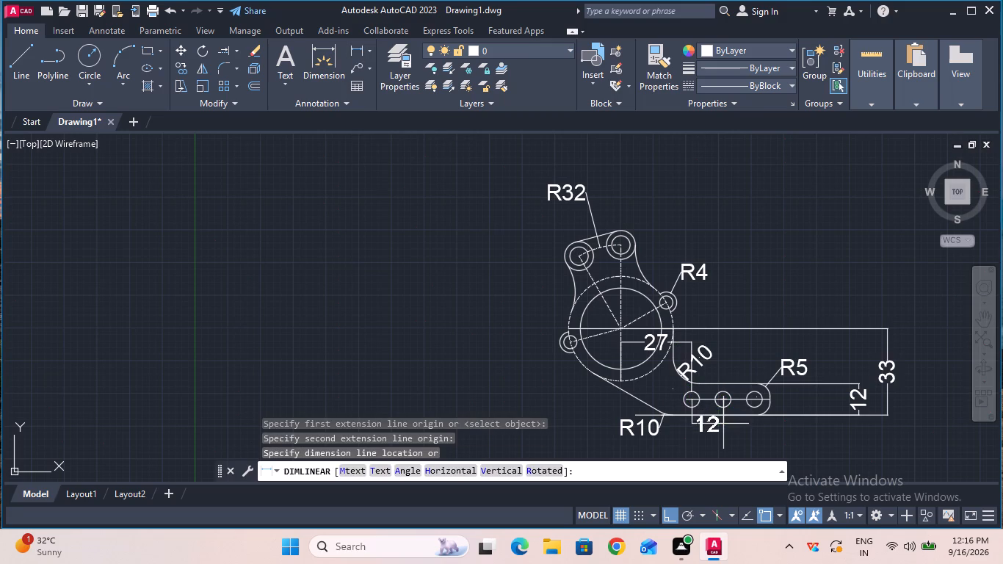
click(724, 427)
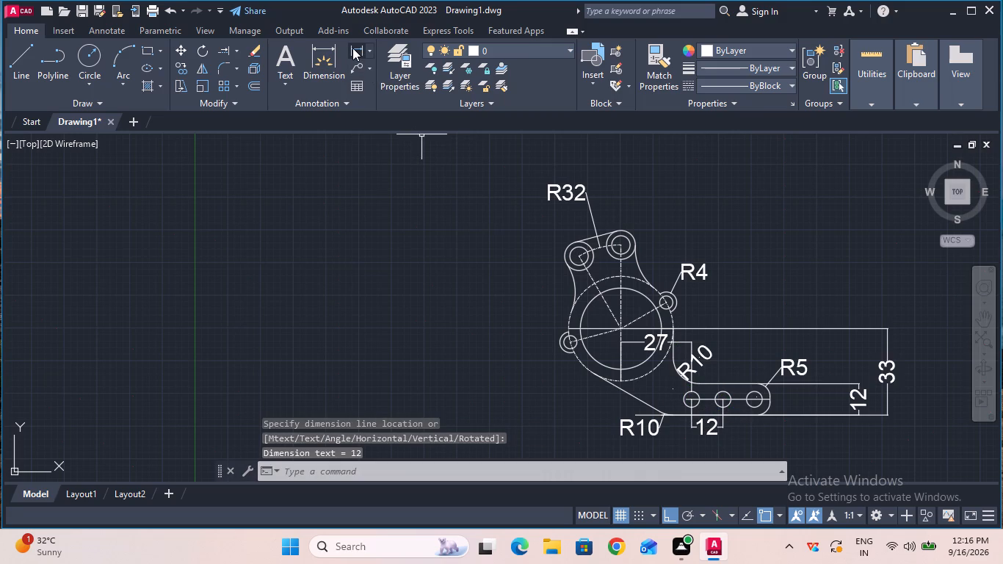
Add a horizontal linear dimension between the centres of the middle and outermost arm holes, placing it below the arm.
click(352, 48)
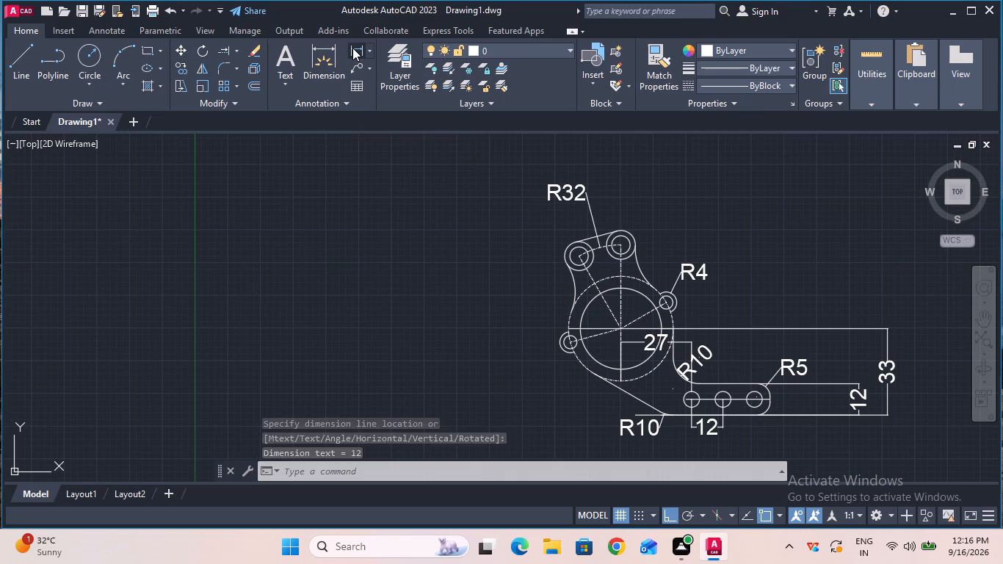
click(720, 401)
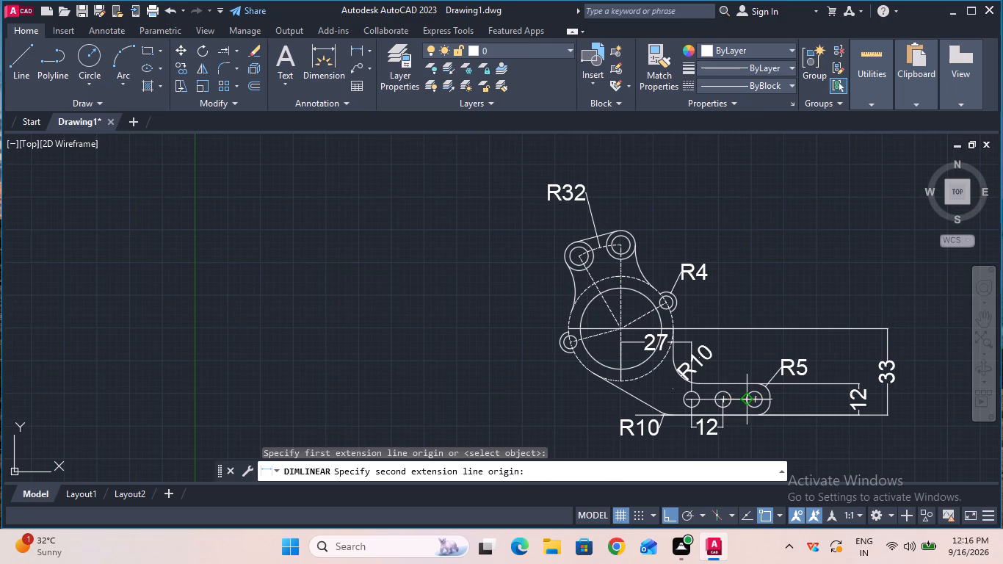
click(757, 402)
click(754, 432)
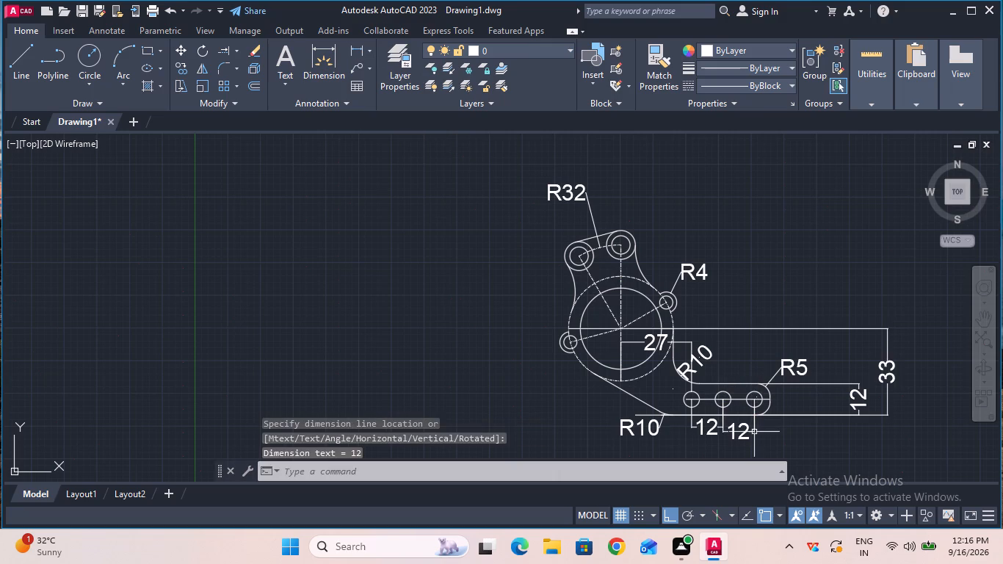
Add a horizontal linear dimension from the outermost arm hole's centre to the arm's free end, placing it below the arm.
click(353, 52)
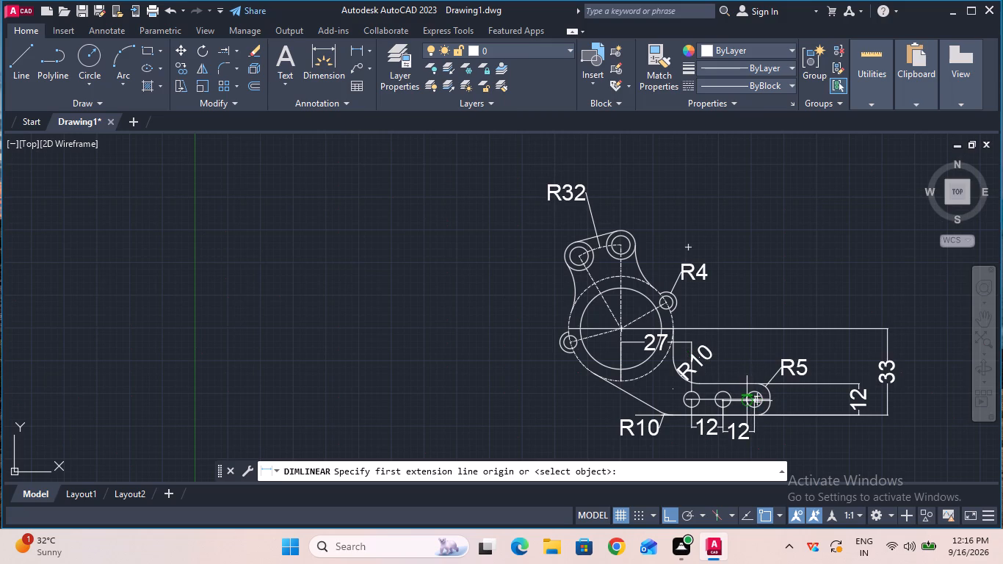
ctrl+scroll(756, 400, up, 4)
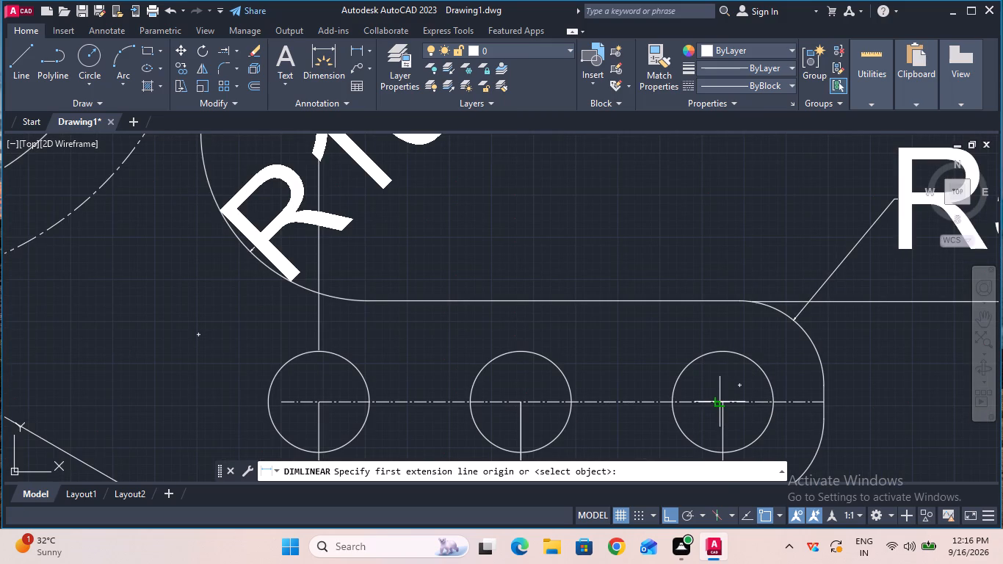
click(724, 404)
click(822, 398)
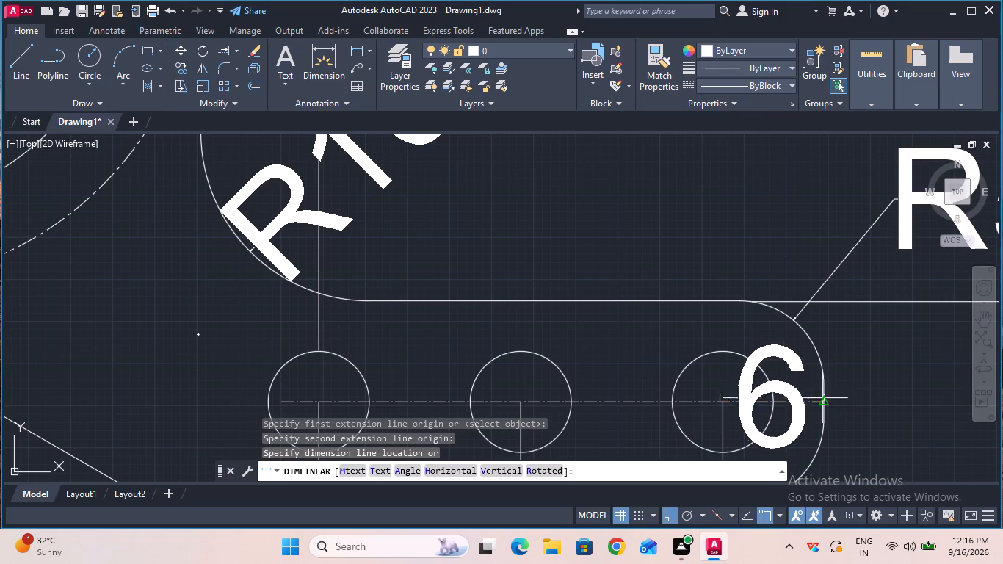
ctrl+scroll(822, 398, down, 3)
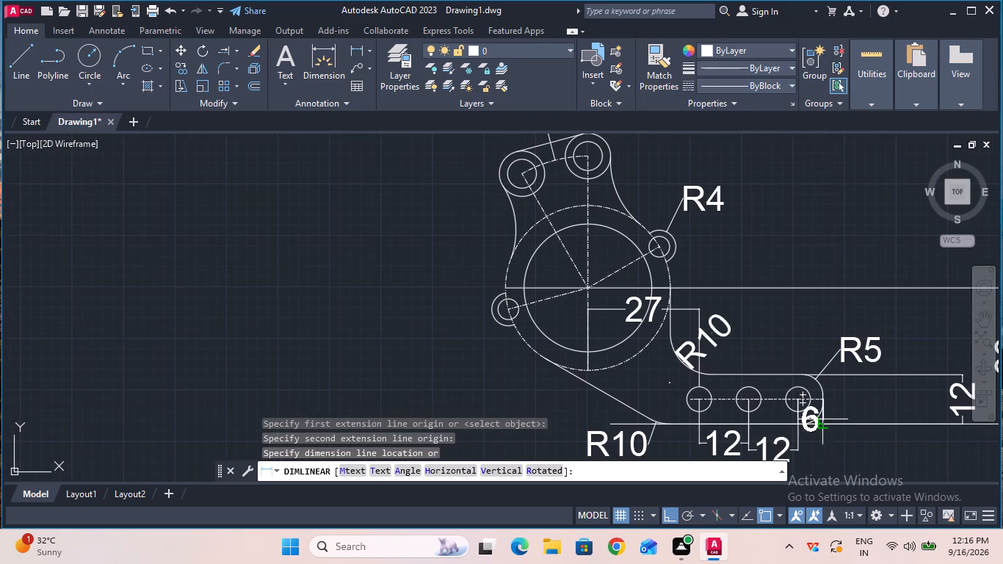
click(825, 449)
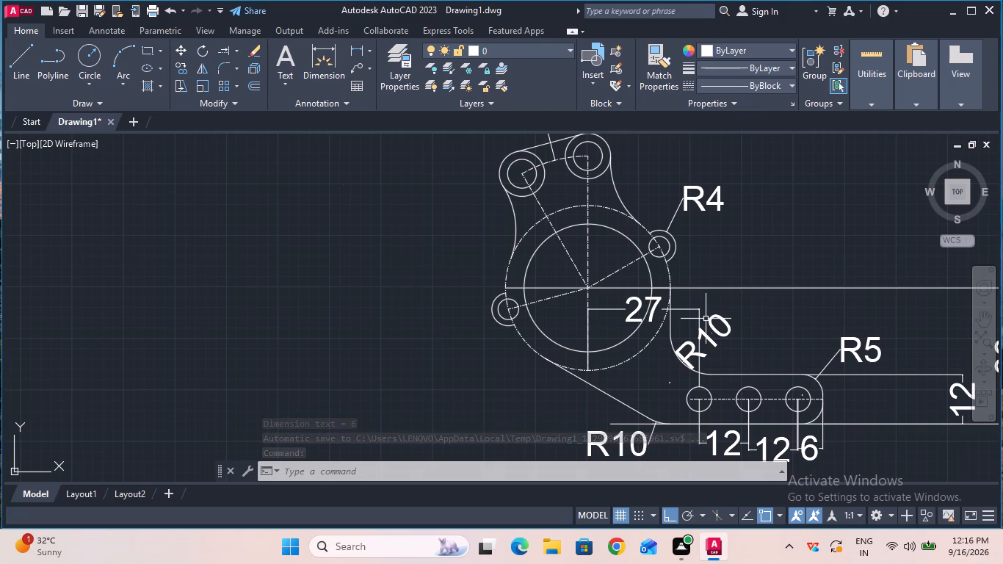
ctrl+scroll(706, 319, down, 2)
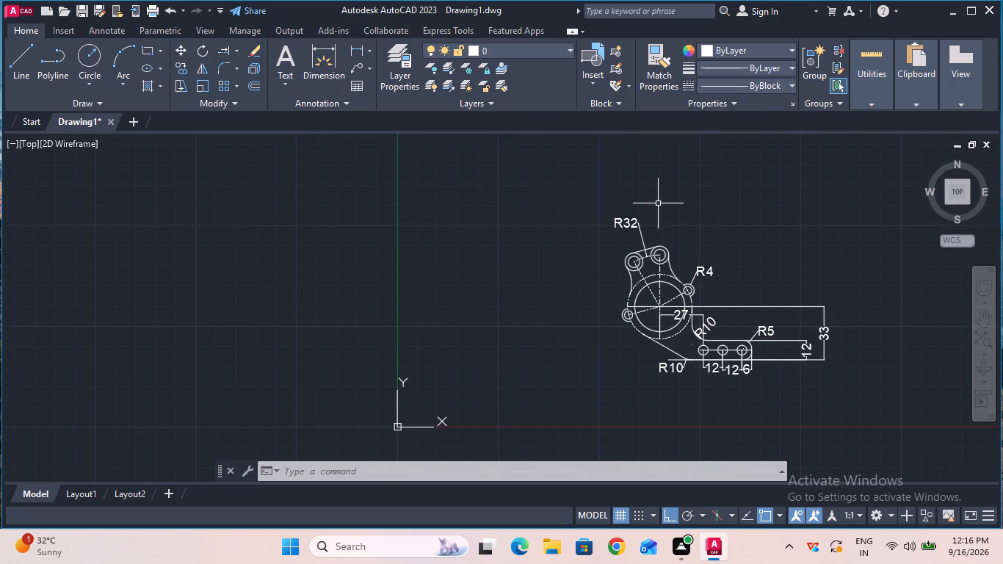
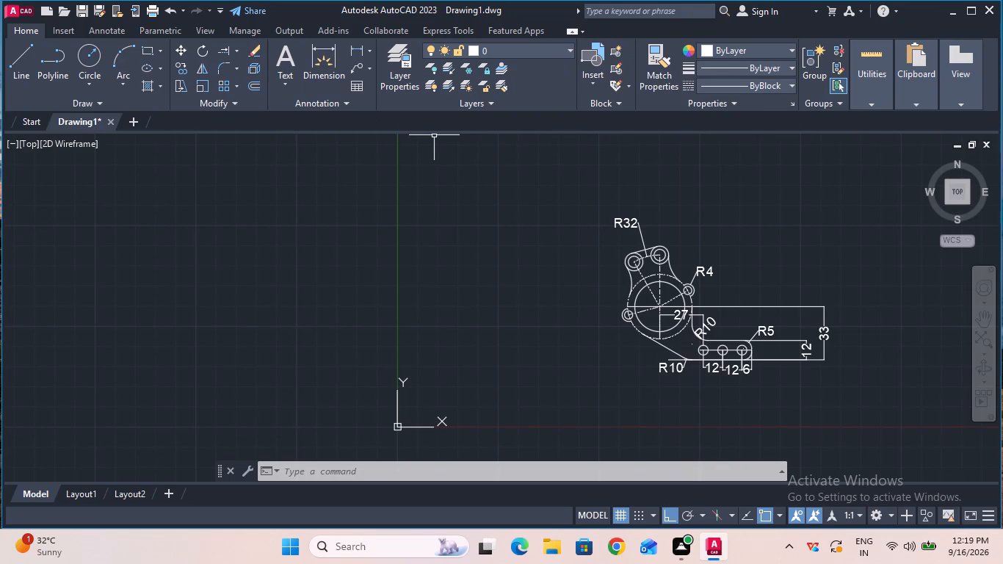
Add diameter dimensions to the upper-left boss's outer circle and the inner hole of the top boss.
ctrl+scroll(659, 265, up, 3)
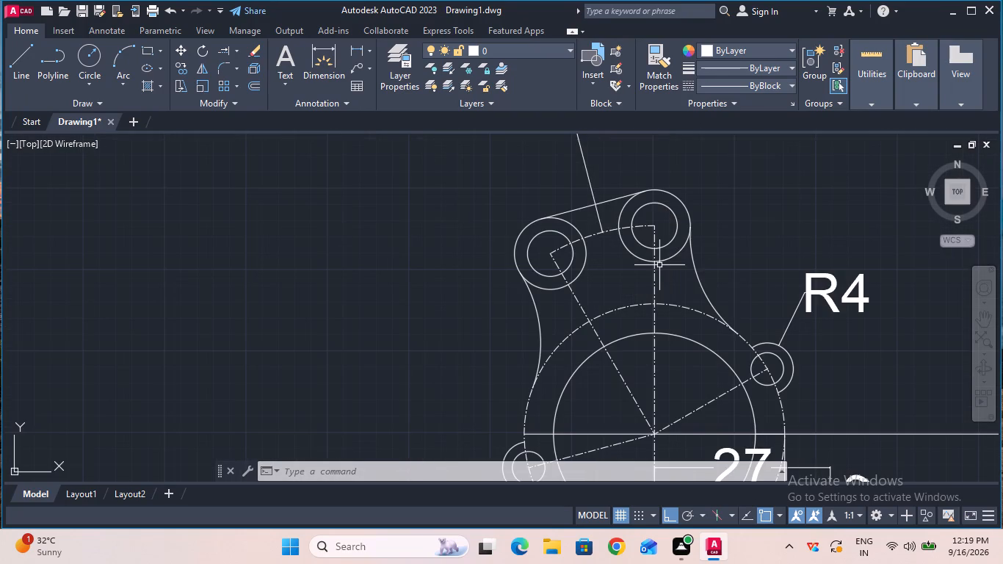
click(372, 46)
click(386, 219)
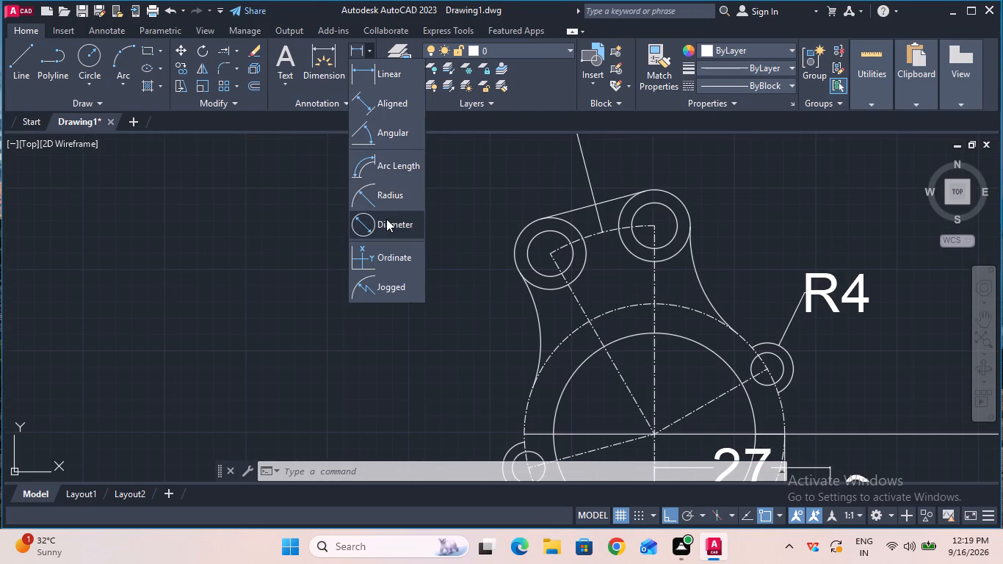
click(513, 251)
click(468, 227)
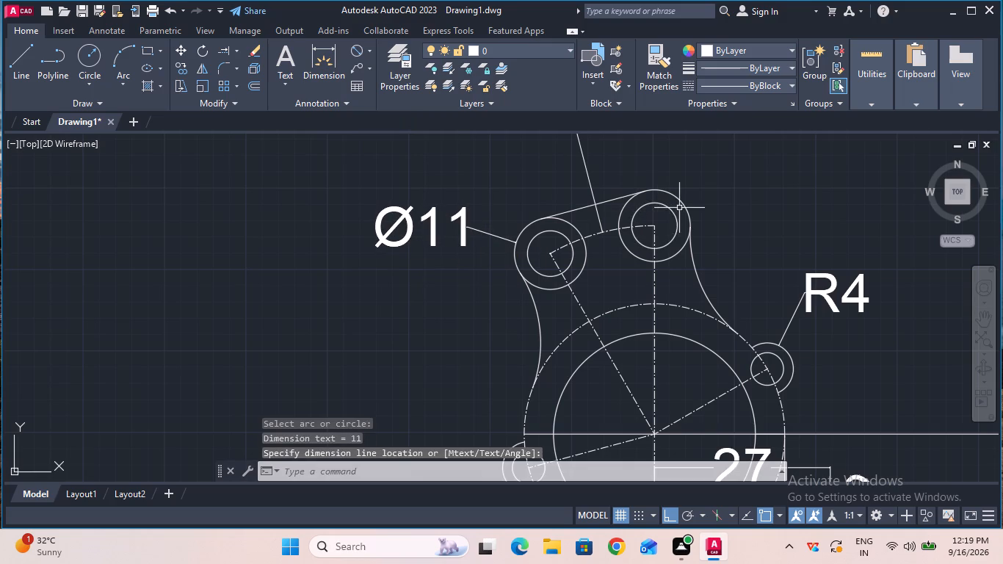
click(363, 49)
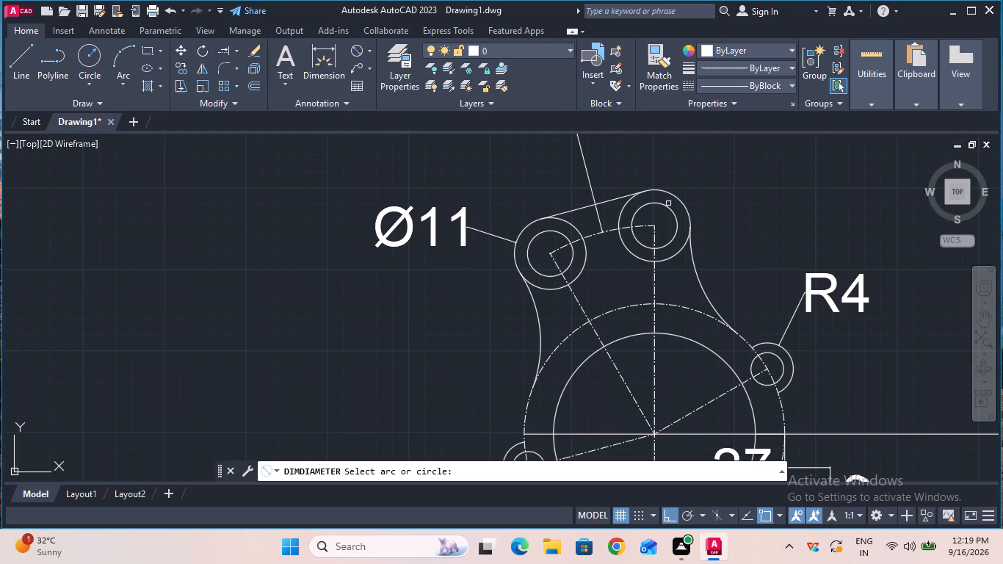
click(672, 208)
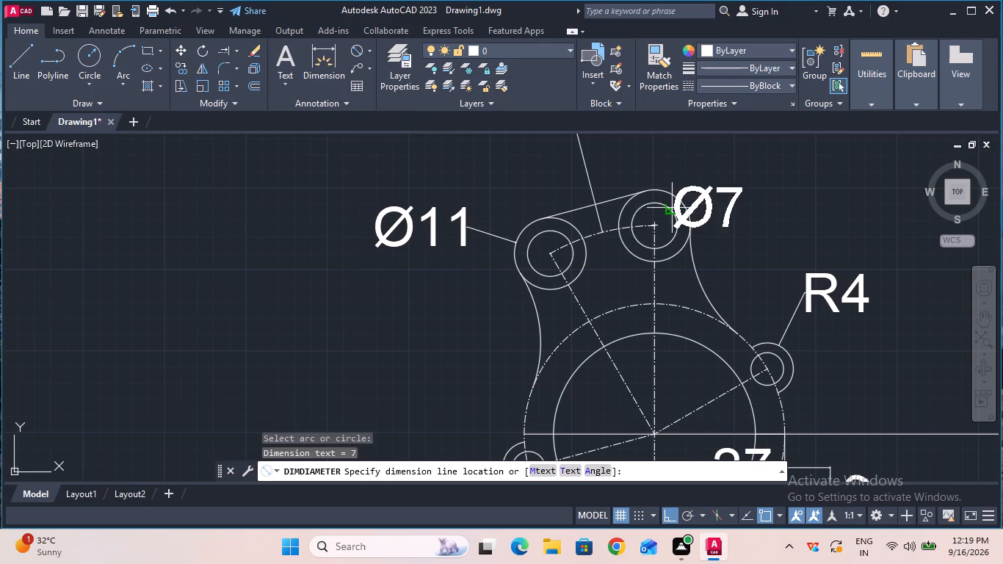
click(728, 169)
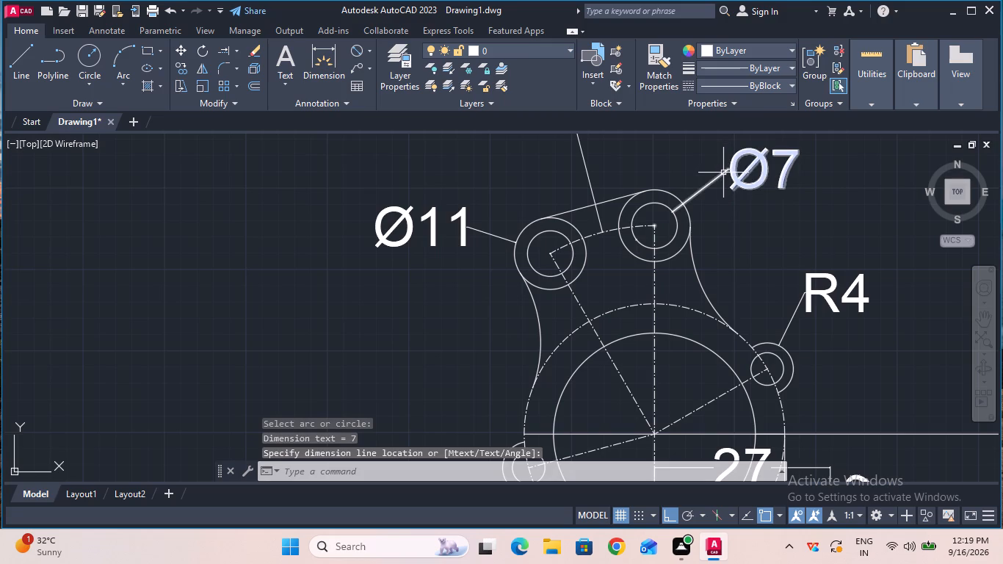
Add diameter dimensions to the small hole on the left lug and the large central circle, placing both texts outside the part's left side.
double_click(984, 320)
drag(915, 334, 893, 189)
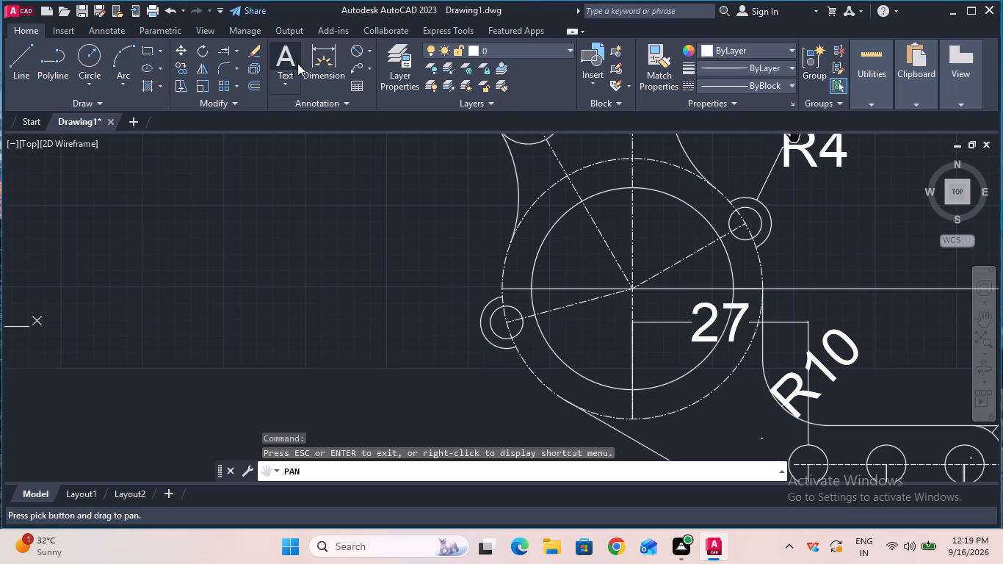
click(355, 53)
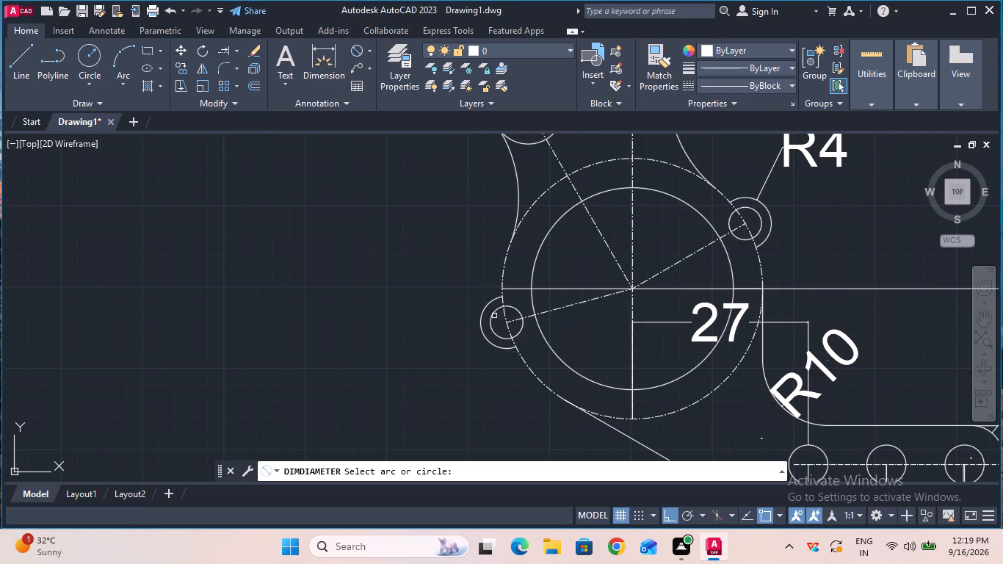
click(493, 315)
click(441, 297)
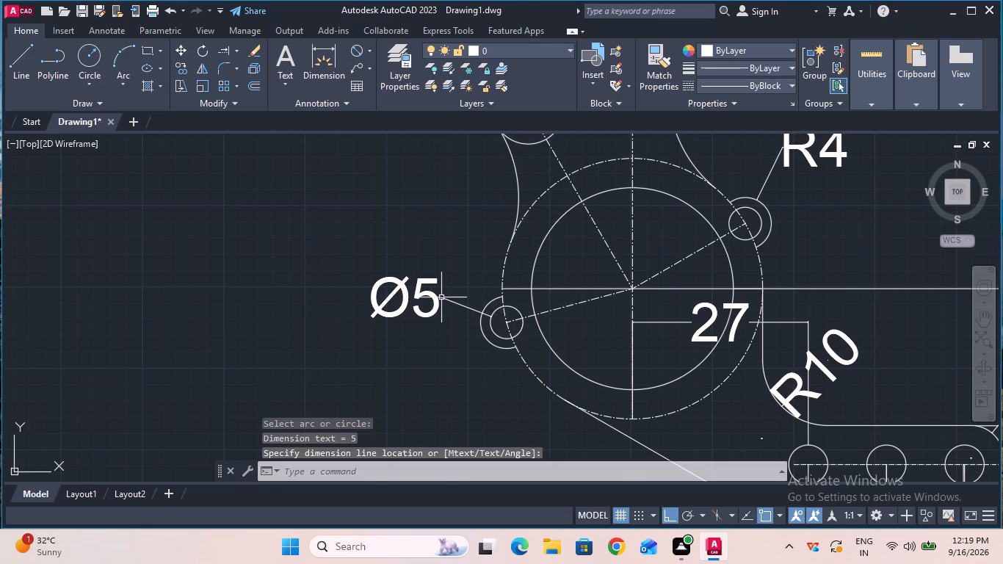
click(357, 45)
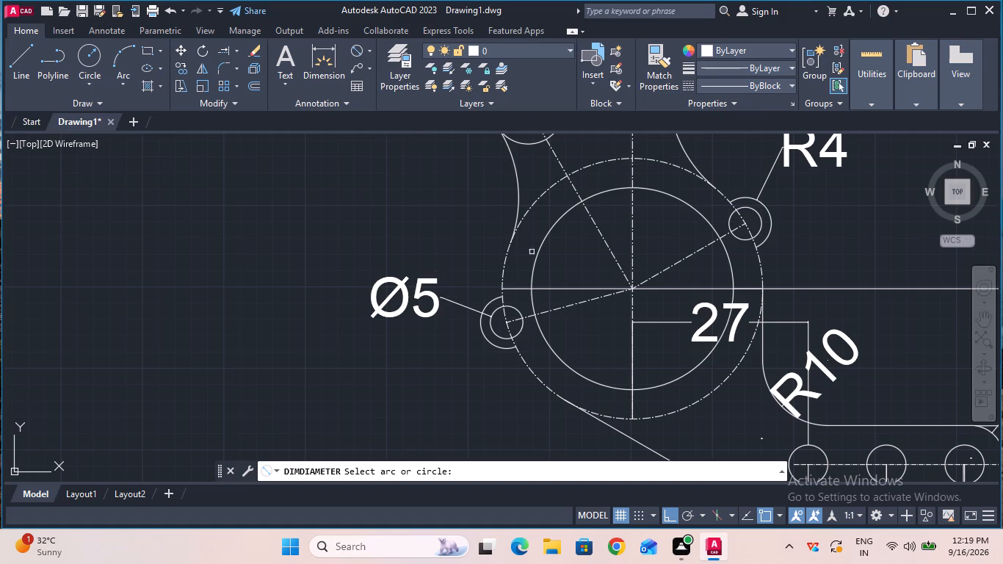
click(535, 261)
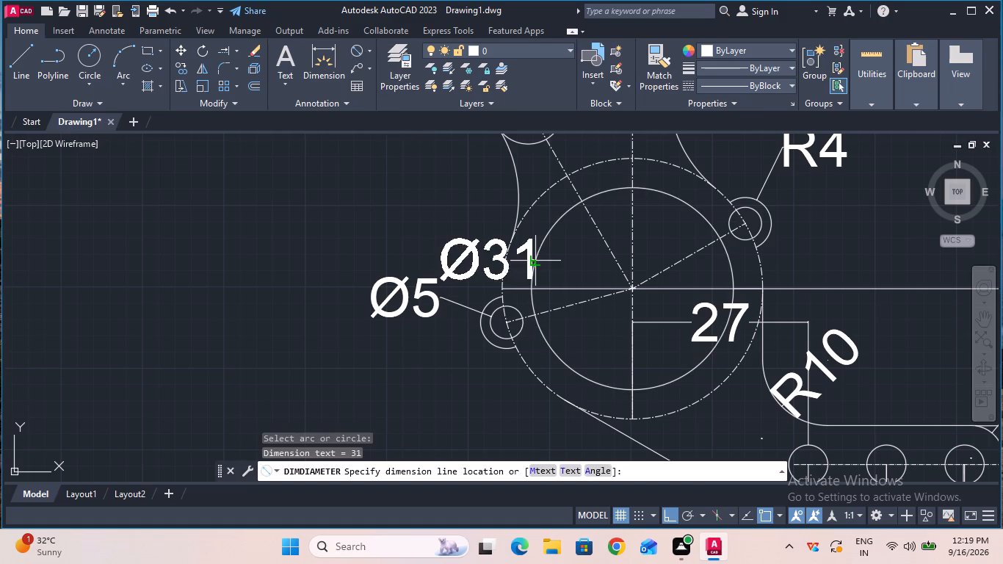
click(462, 247)
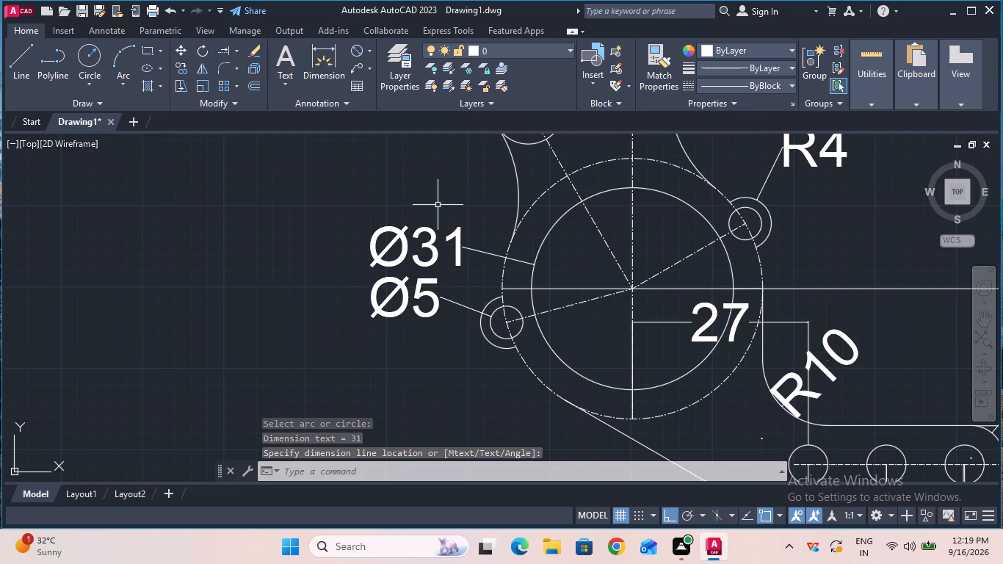
Add a radius dimension to the concave arc joining the upper-left boss to the central ring.
click(369, 49)
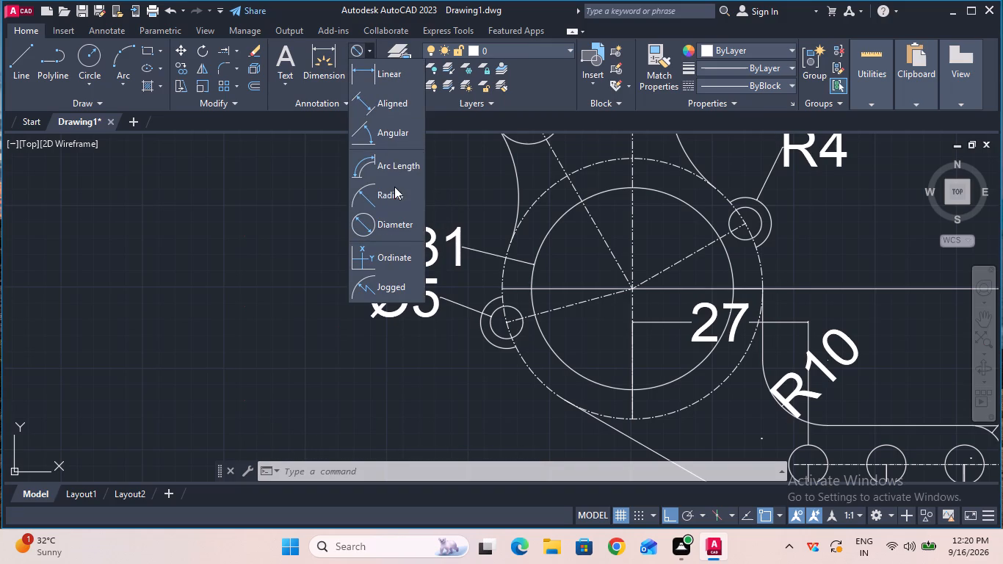
click(394, 187)
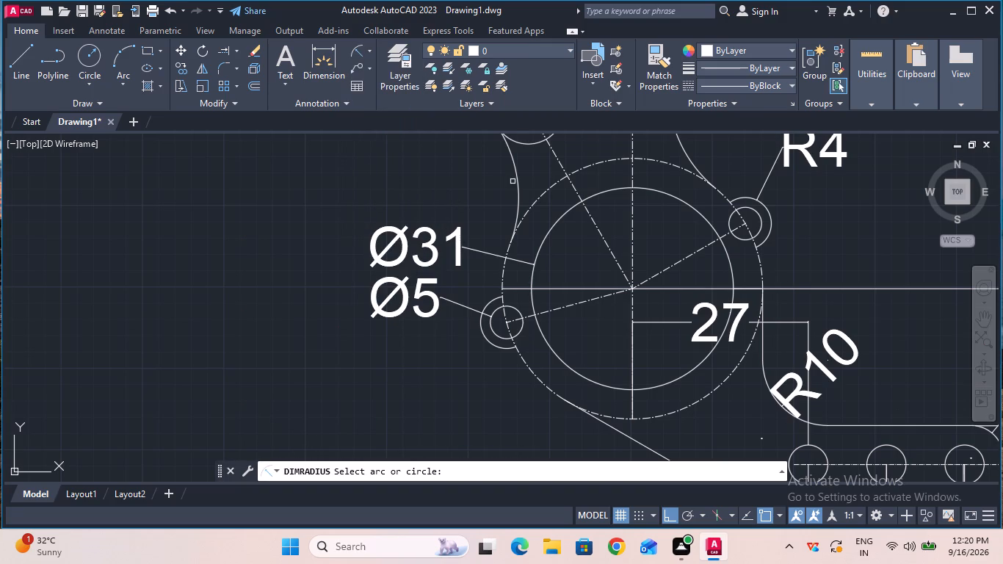
click(516, 181)
click(474, 178)
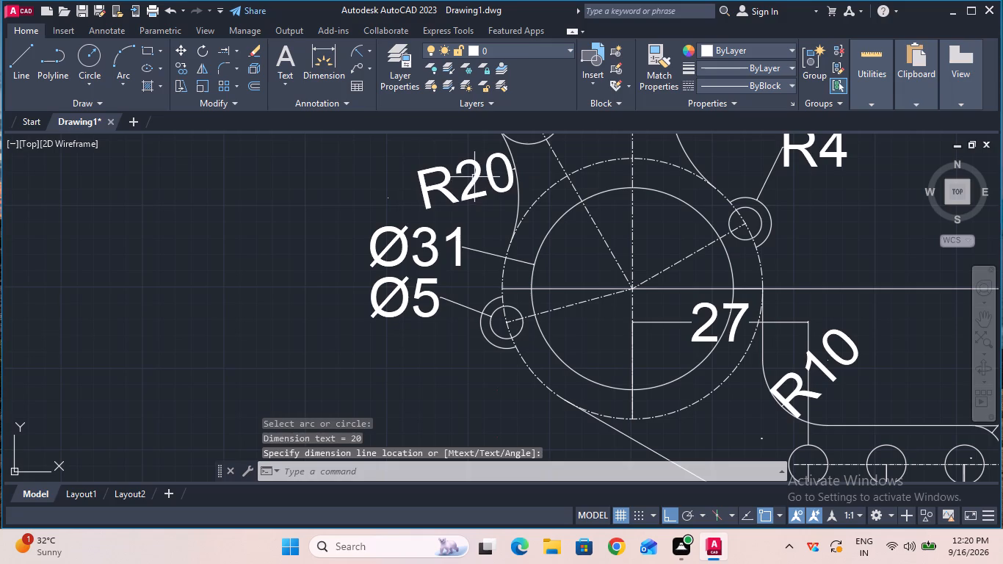
Add a diameter dimension to the dash-dot circle around the central hole, placed outside its lower-left side.
click(366, 44)
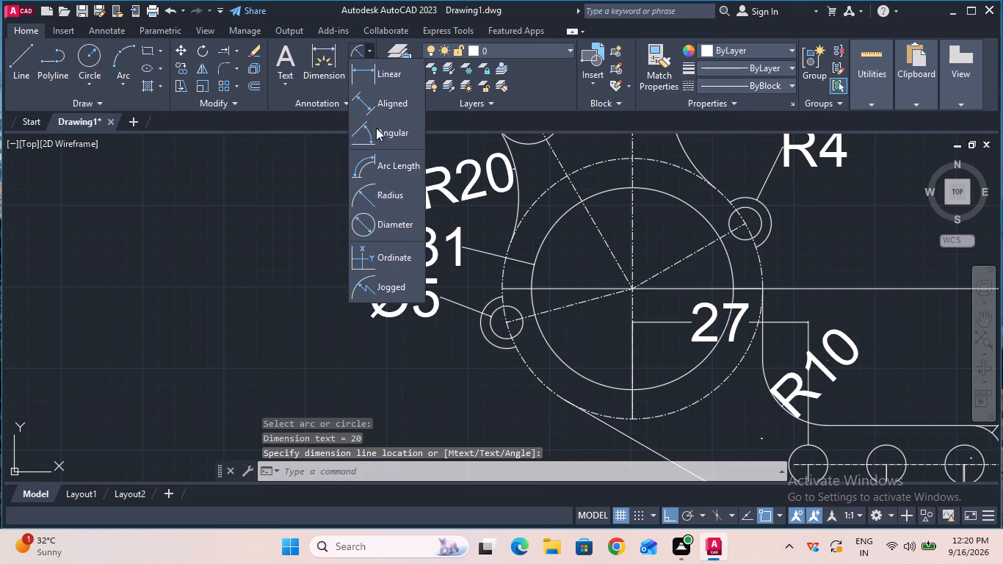
click(375, 214)
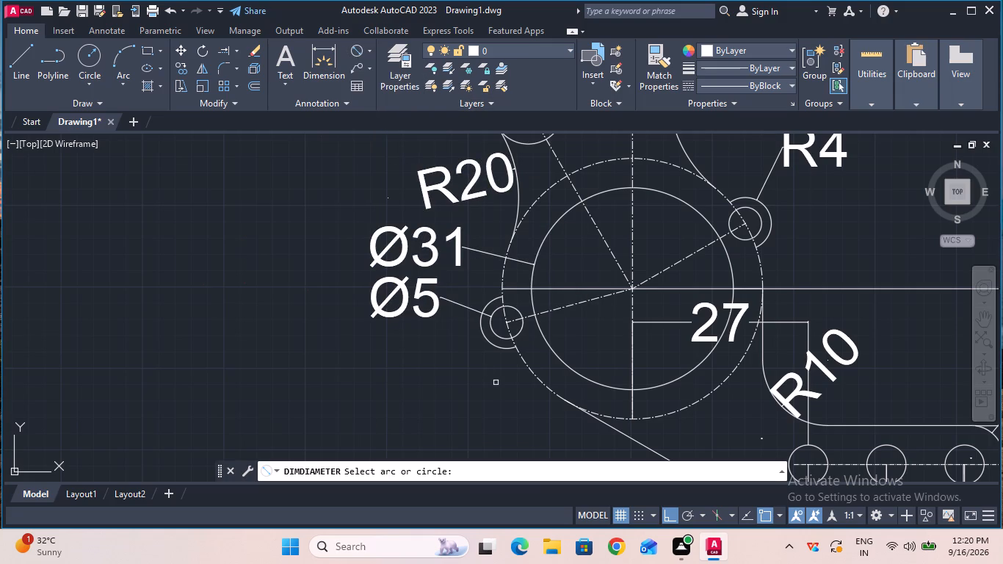
click(535, 375)
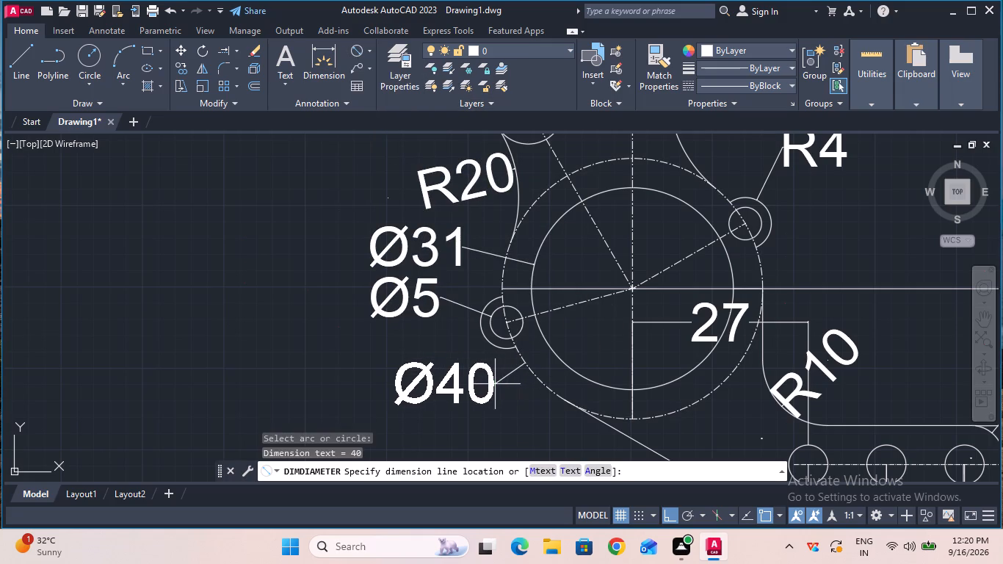
click(495, 384)
Add an angular dimension between the upper-left boss's slanted centre line and the vertical centre line, placed above the part.
ctrl+scroll(495, 384, down, 2)
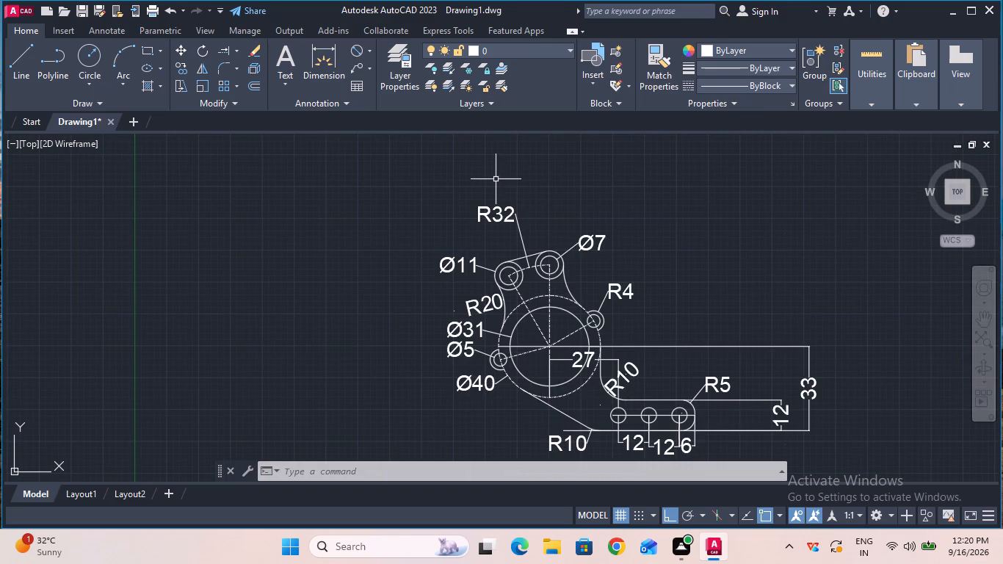
click(369, 53)
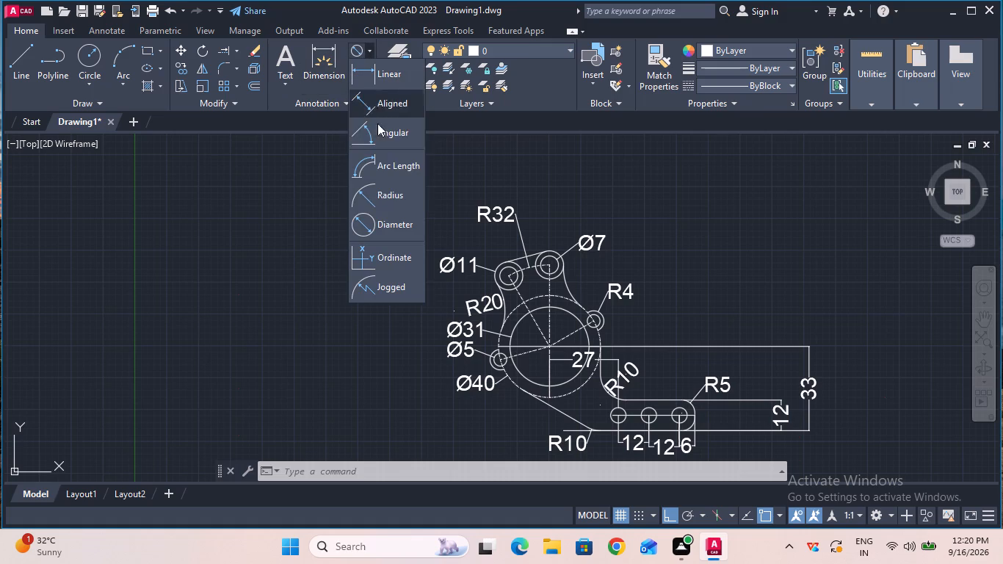
click(382, 135)
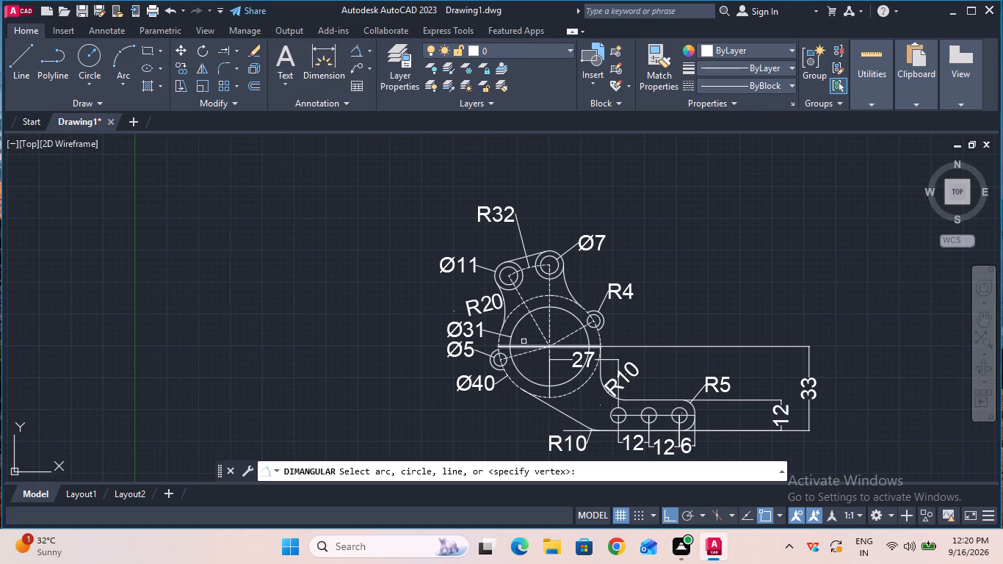
click(532, 317)
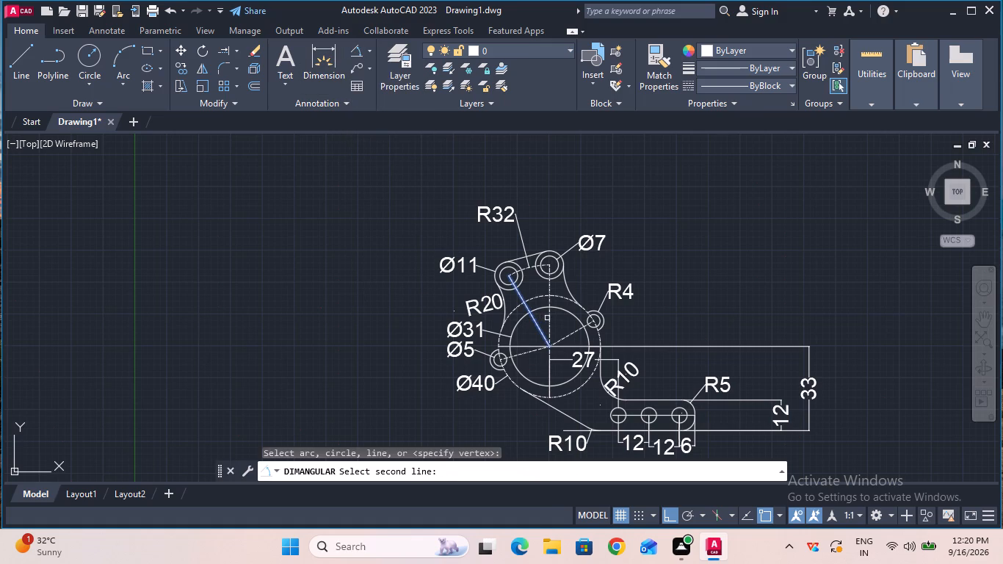
click(548, 319)
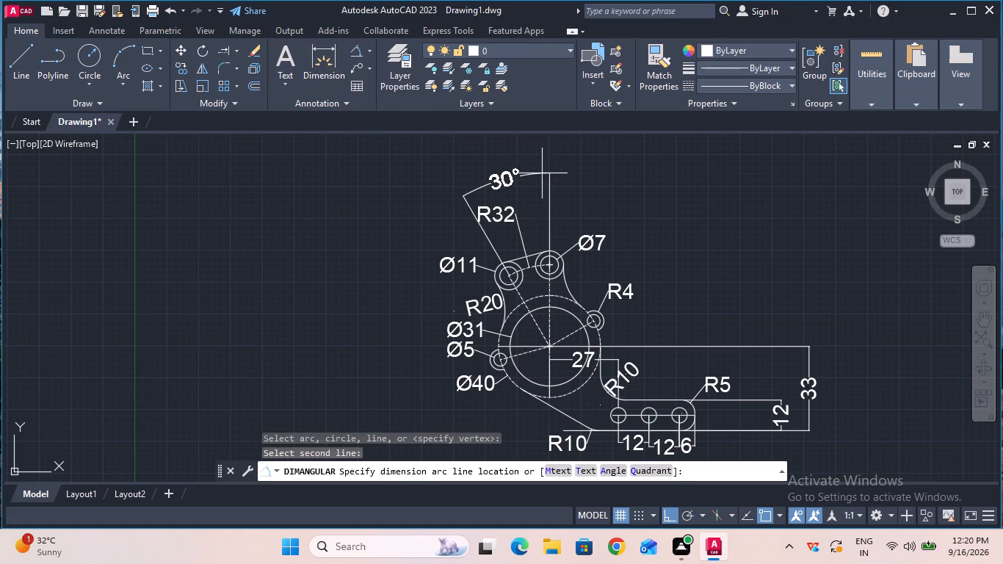
click(540, 167)
Add an angular dimension between the lower slanted tangent edge and the horizontal bottom line, placed well left of the part.
click(361, 49)
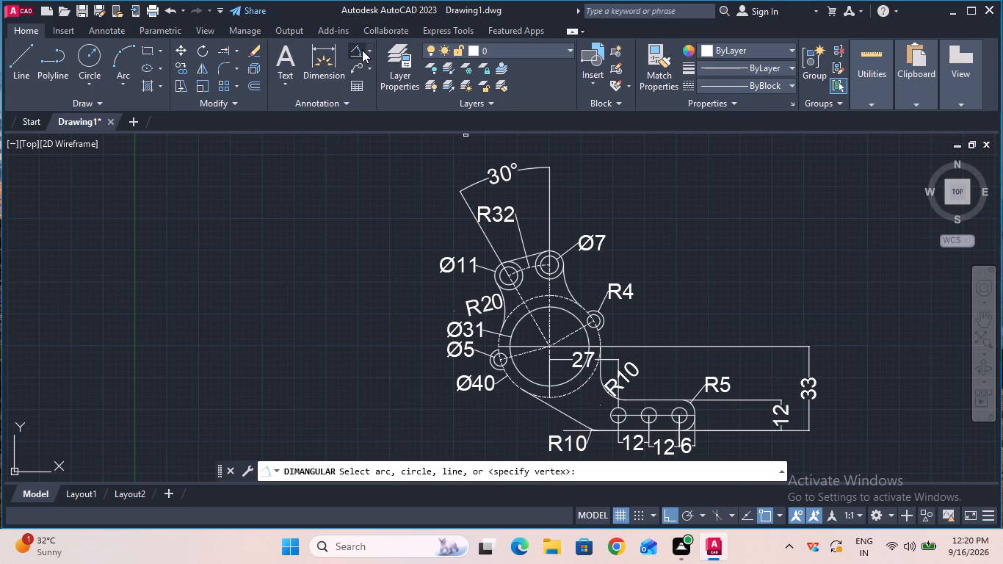
click(571, 416)
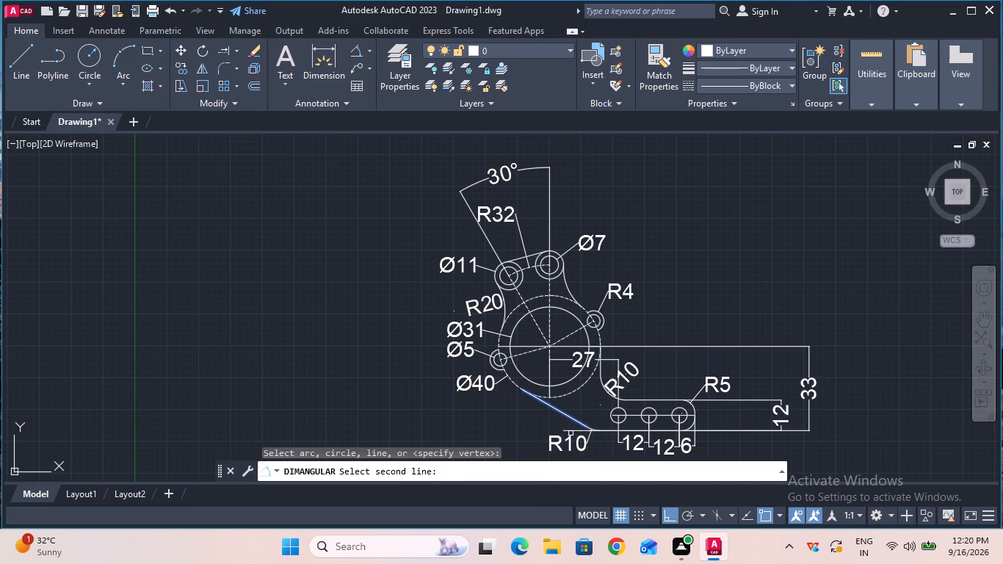
click(571, 430)
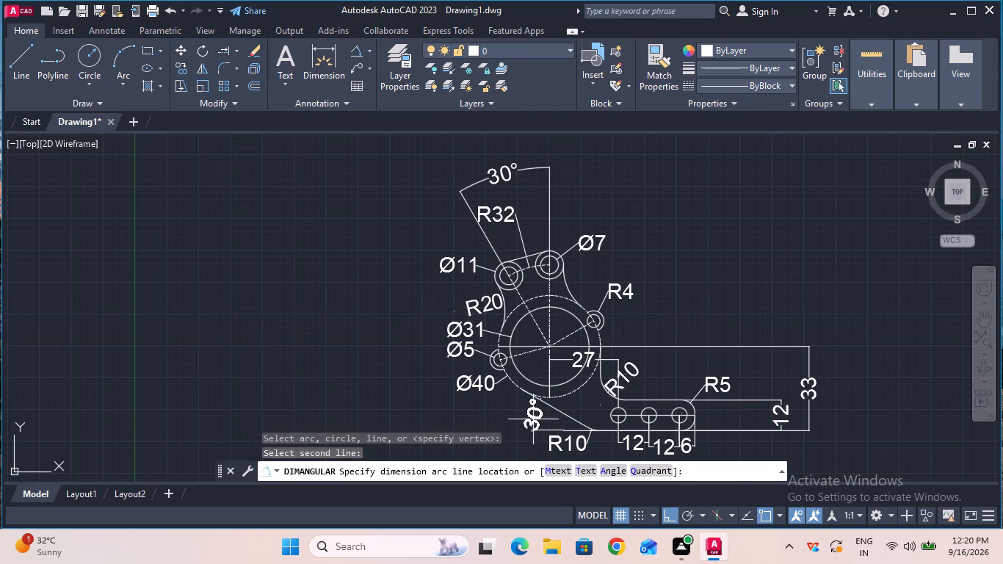
click(372, 405)
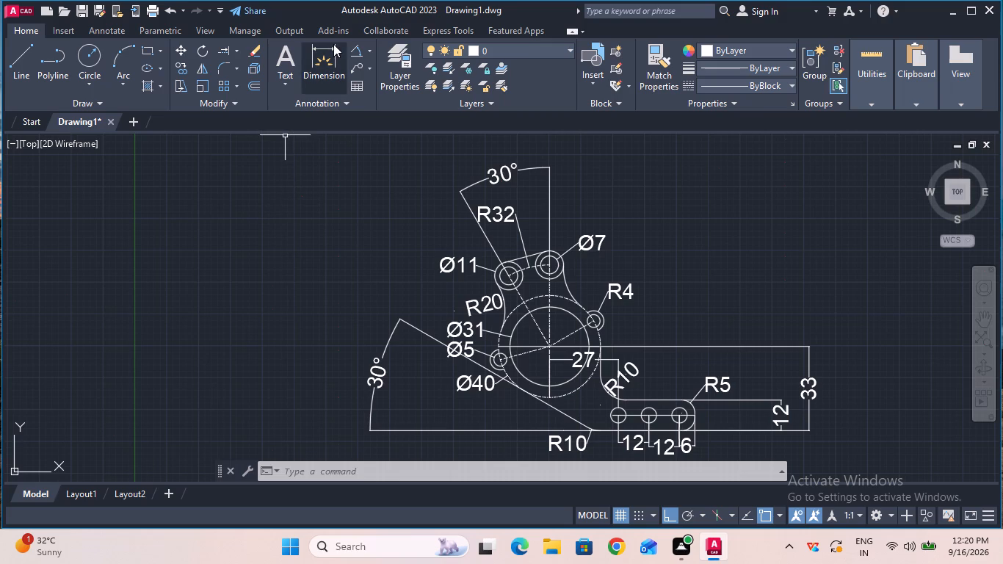
Add angular dimensions from the horizontal centre line to the slanted centre lines of the left and right small lugs.
click(354, 49)
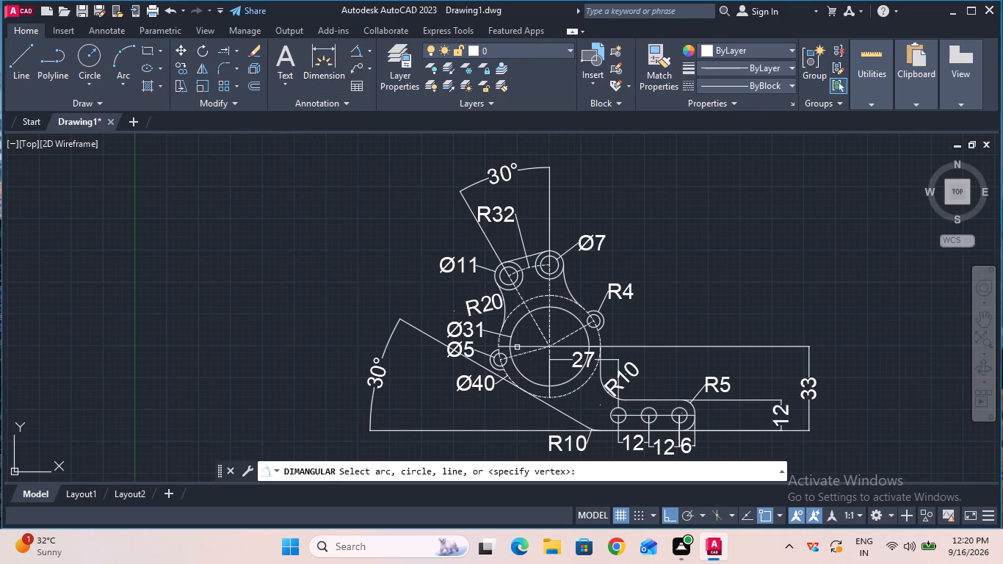
click(517, 347)
click(516, 356)
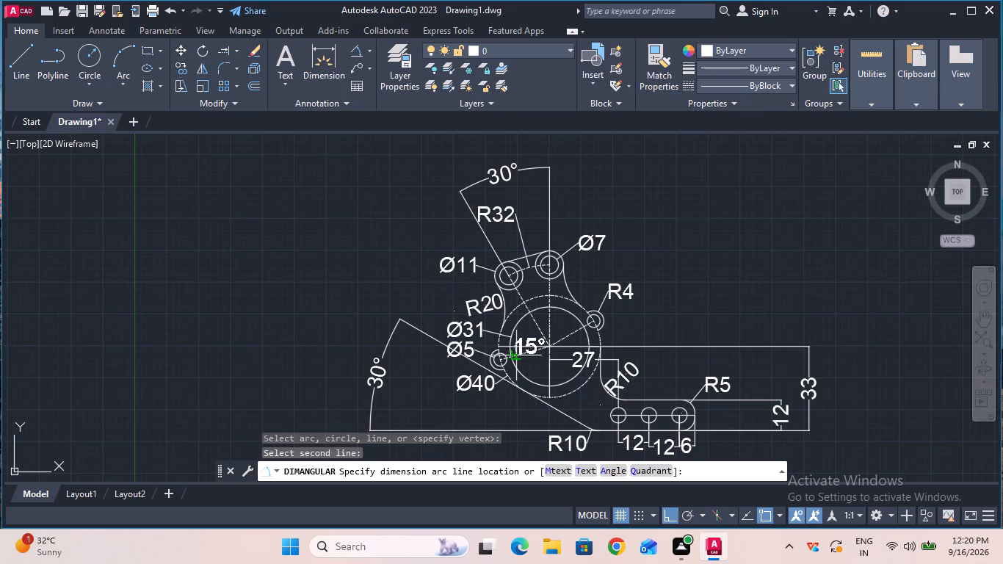
click(424, 375)
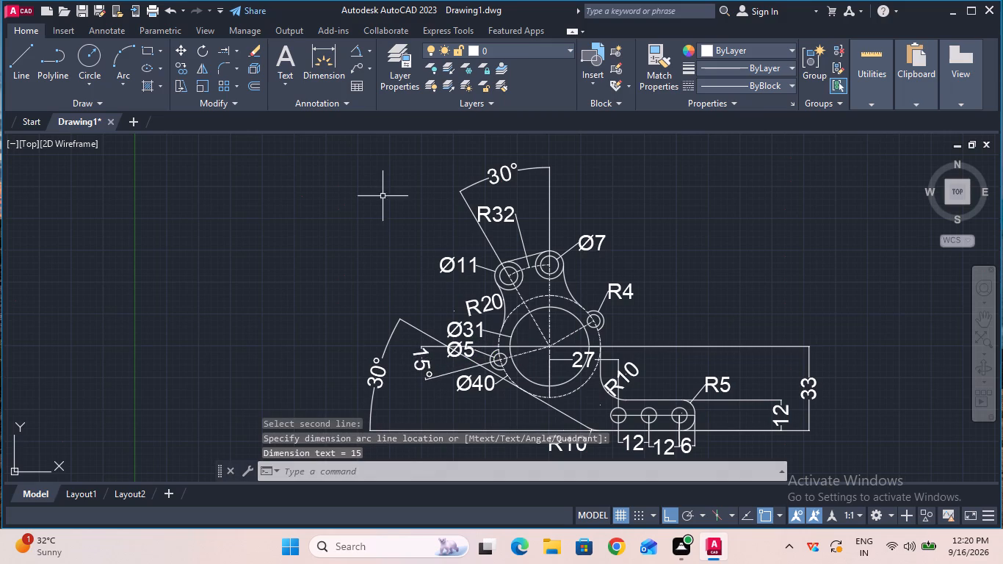
click(359, 51)
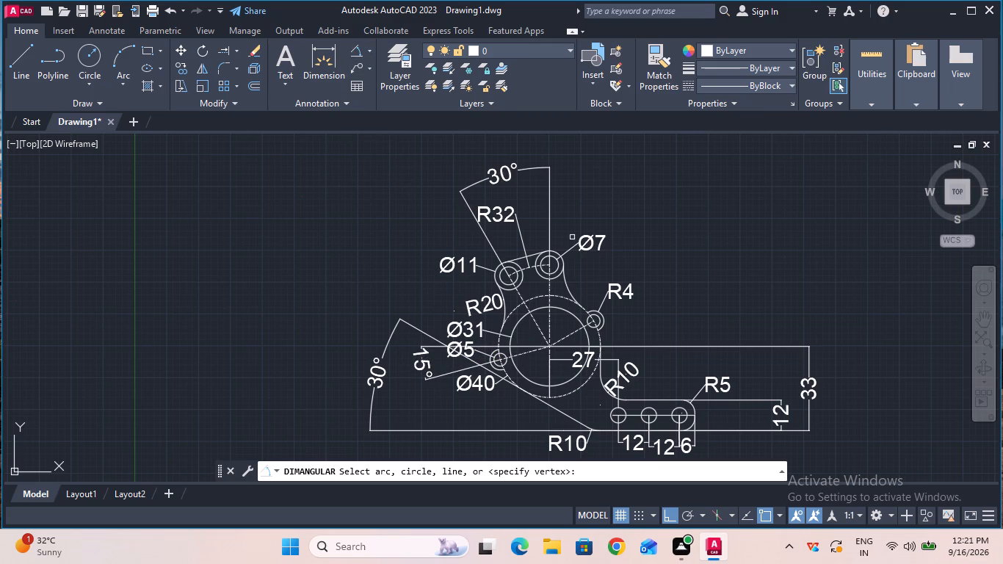
click(571, 333)
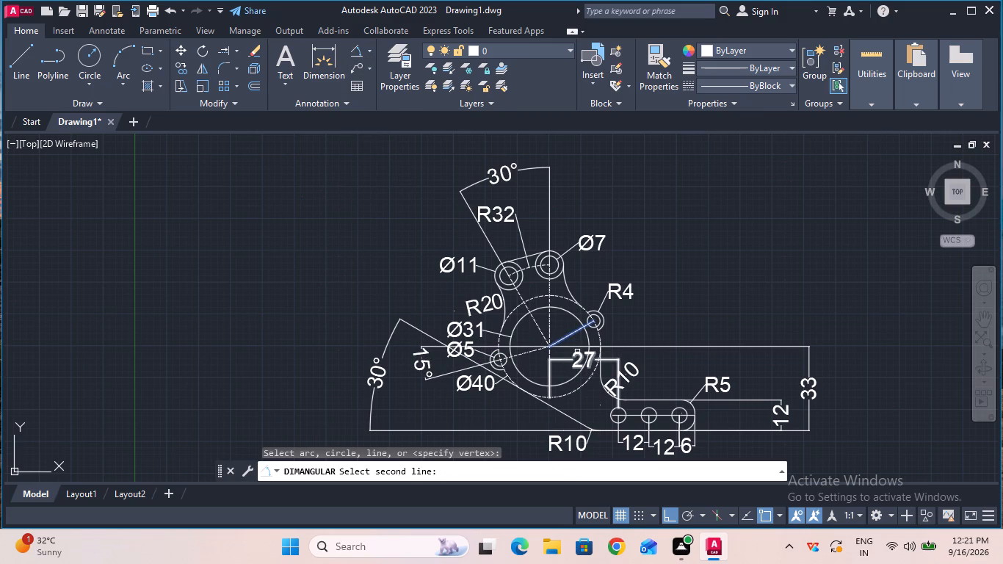
click(577, 346)
double_click(685, 312)
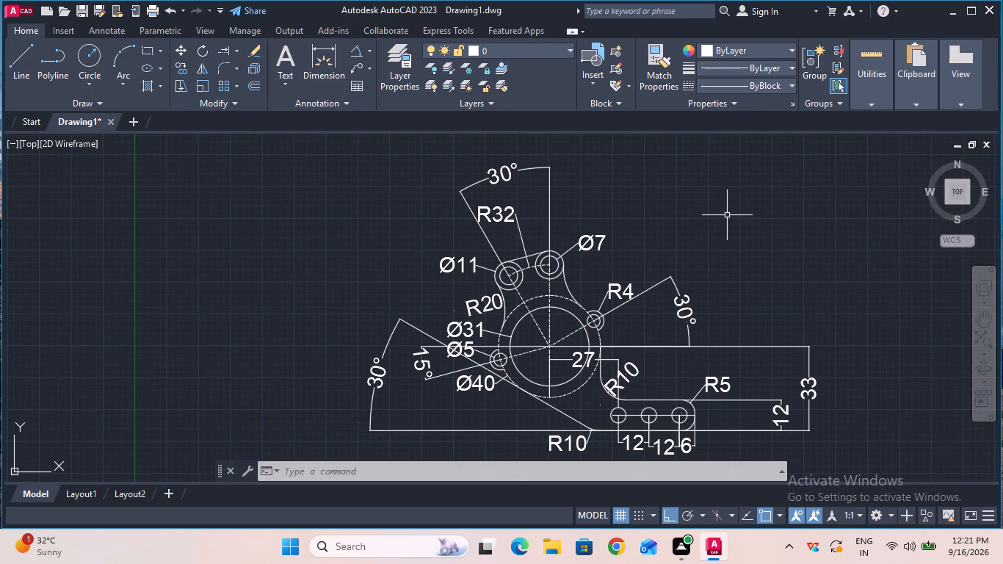
key(Escape)
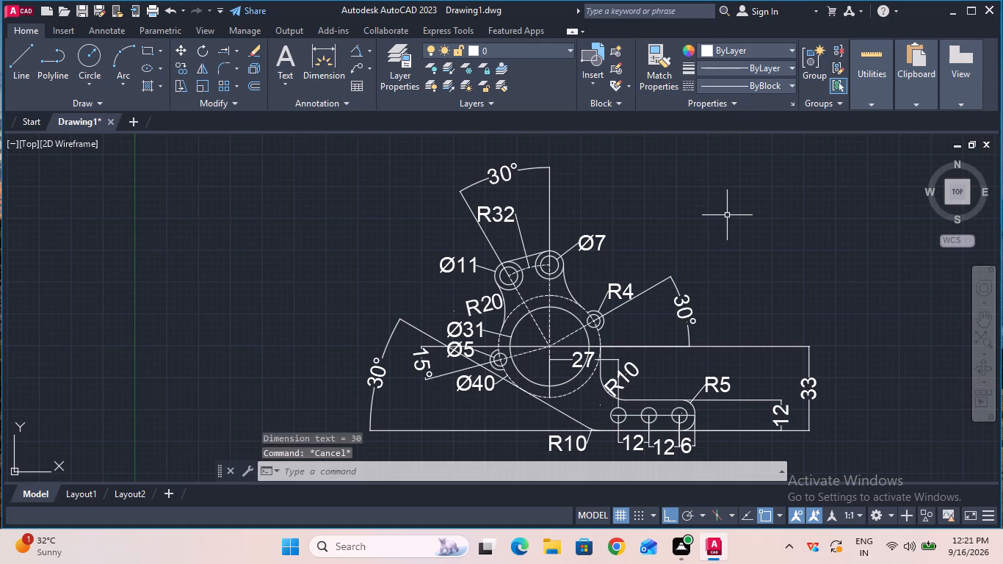
Add a diameter dimension to the middle of the three holes in the lower arm, placed just above the arm.
click(369, 54)
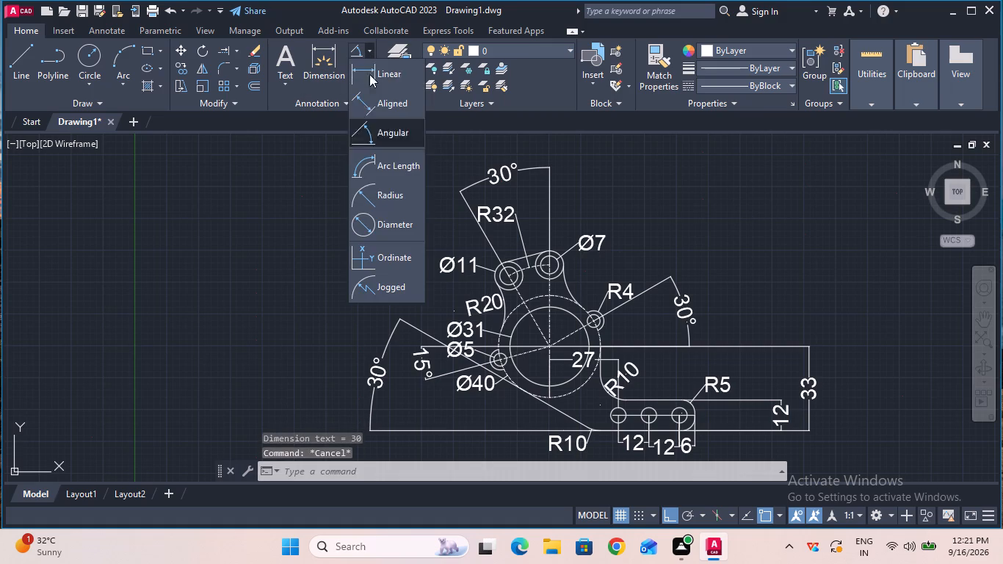
click(378, 213)
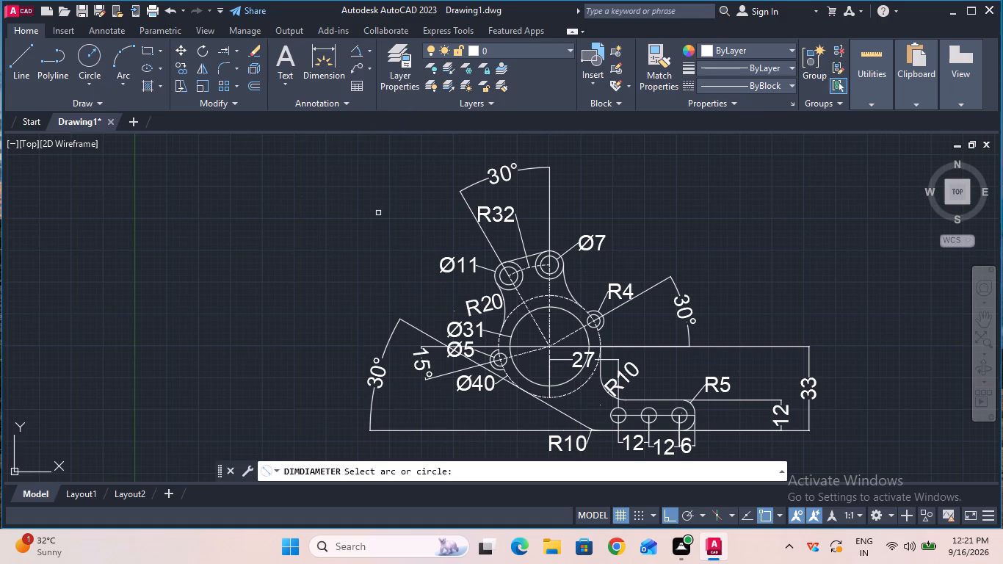
click(652, 410)
click(656, 383)
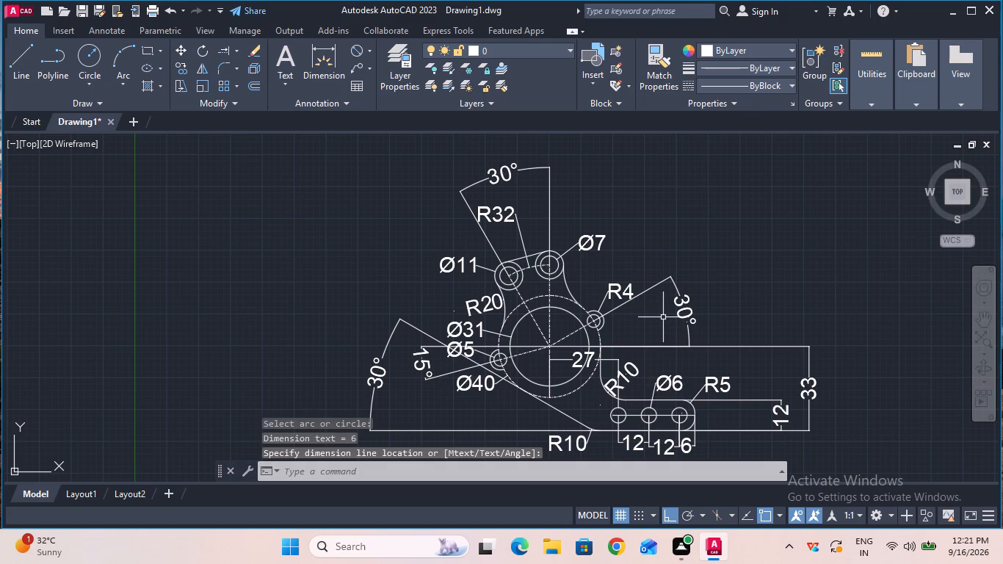
Turn off log file recording with the LOGFILEOFF command.
ctrl+scroll(663, 317, down, 2)
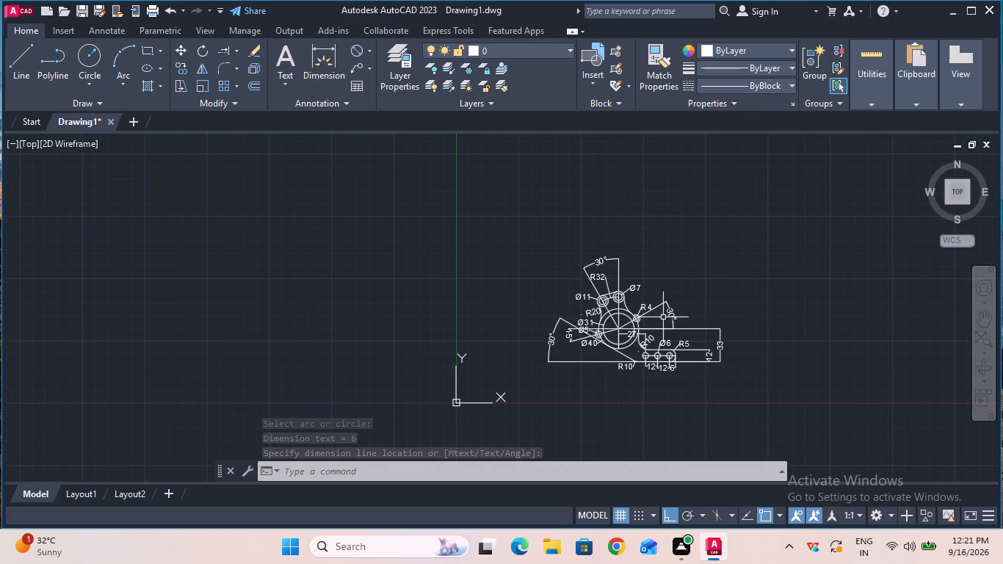
click(438, 474)
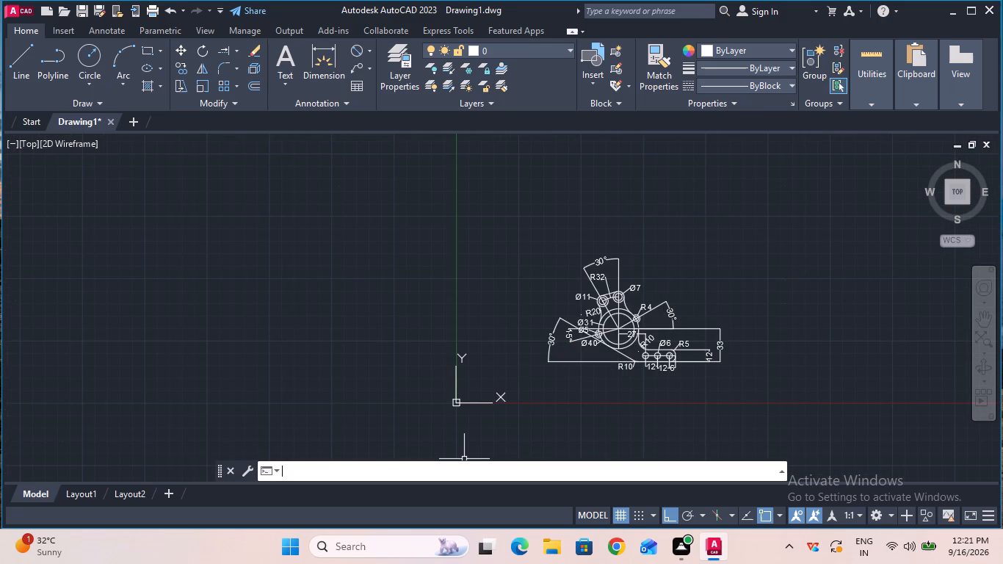
text(lo)
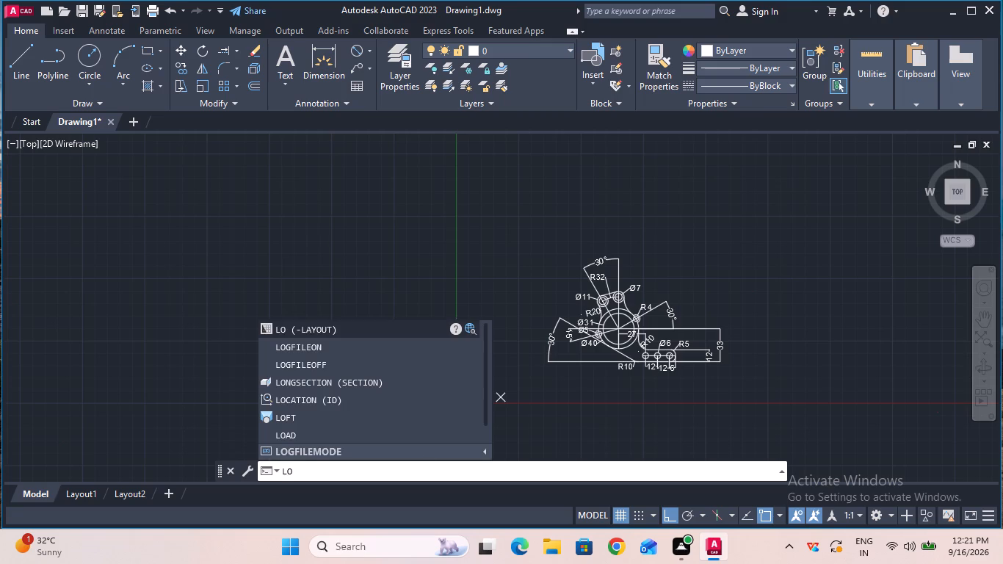
click(341, 362)
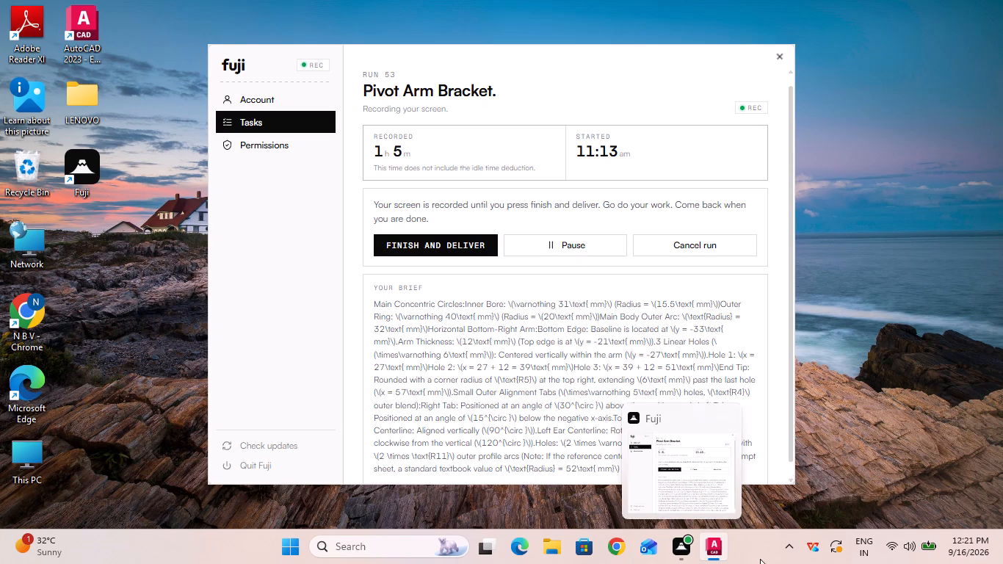
Save the drawing in the Documents folder under the name Pivot Arm Bracket.
click(736, 546)
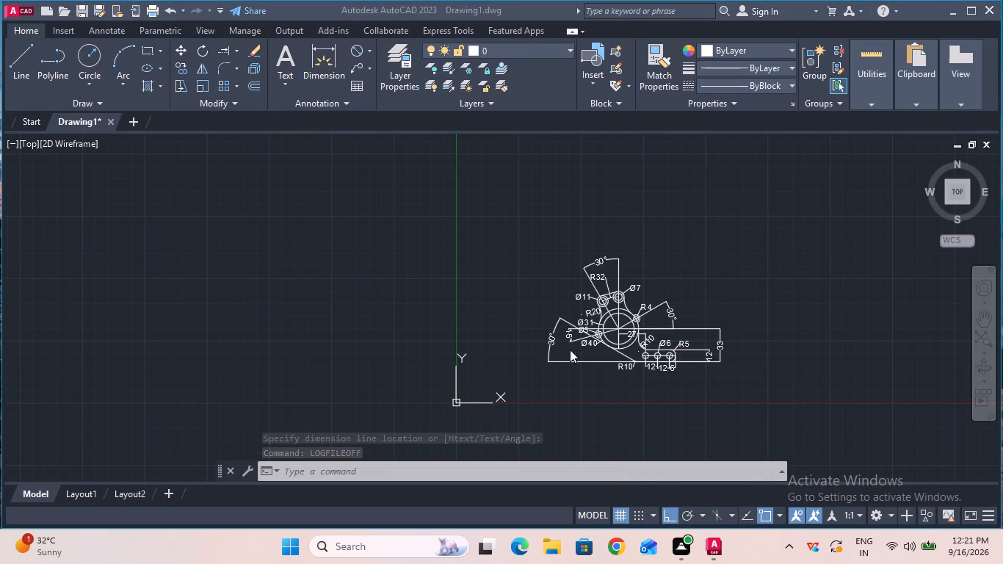
click(82, 12)
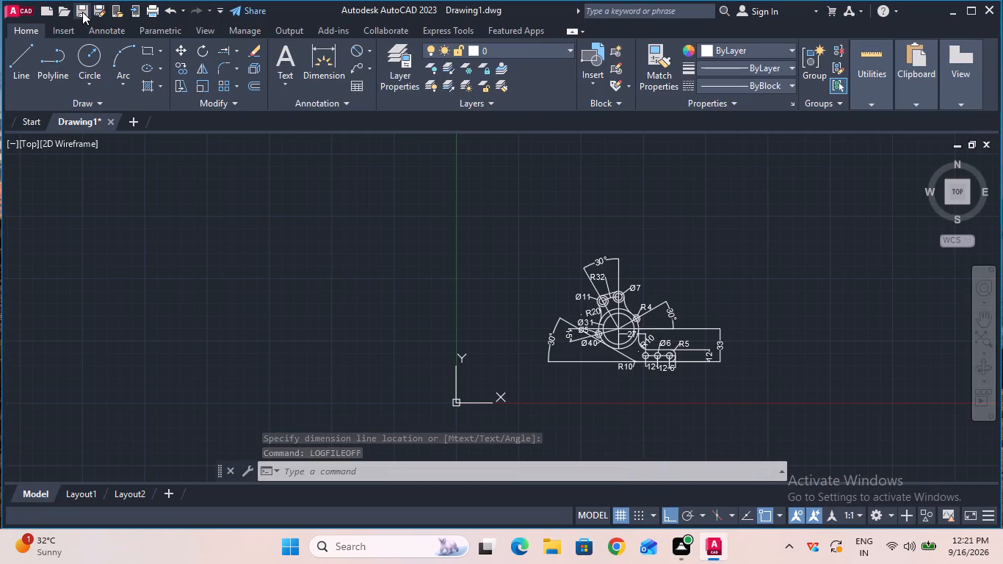
click(77, 4)
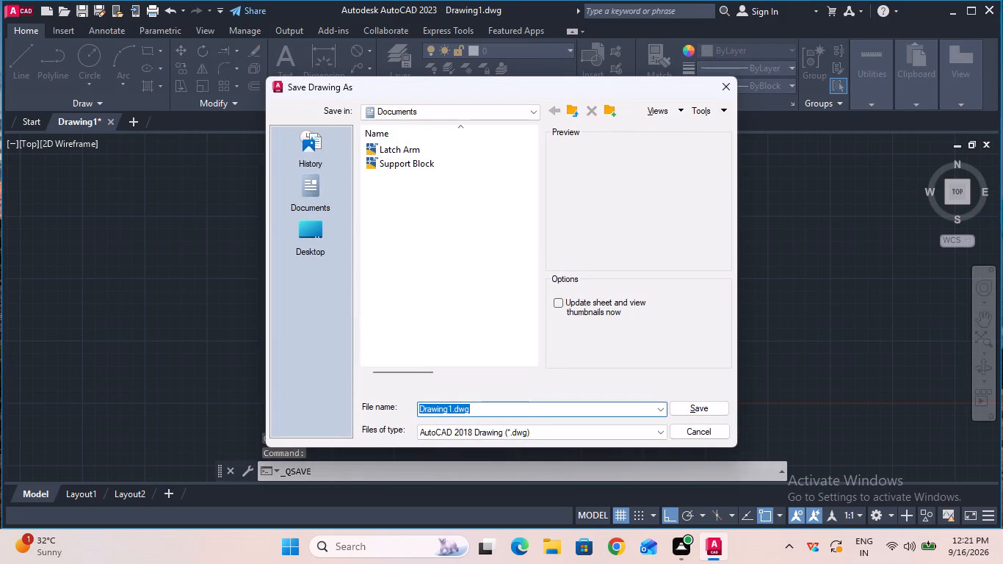
key(BackSpace)
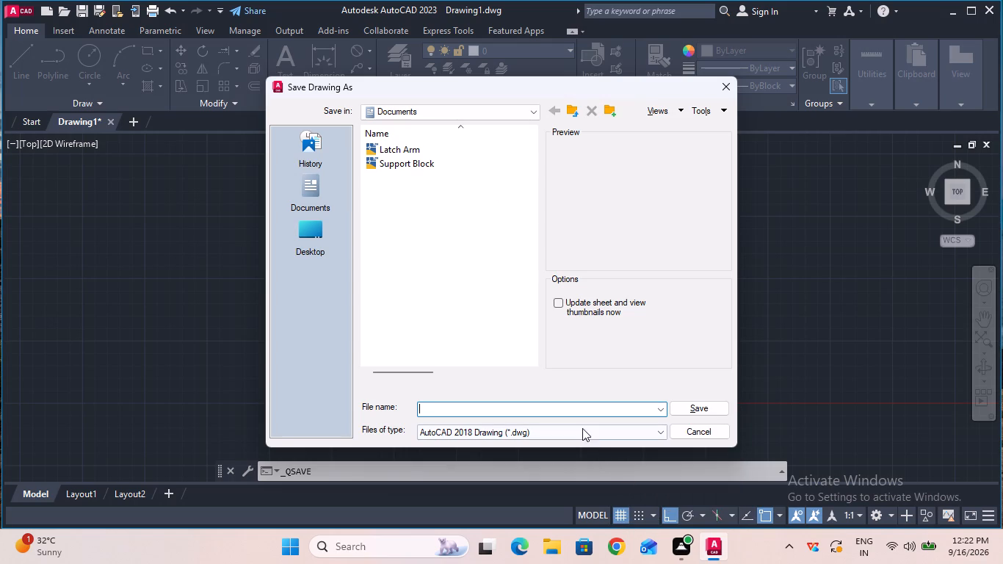
click(575, 408)
key(p)
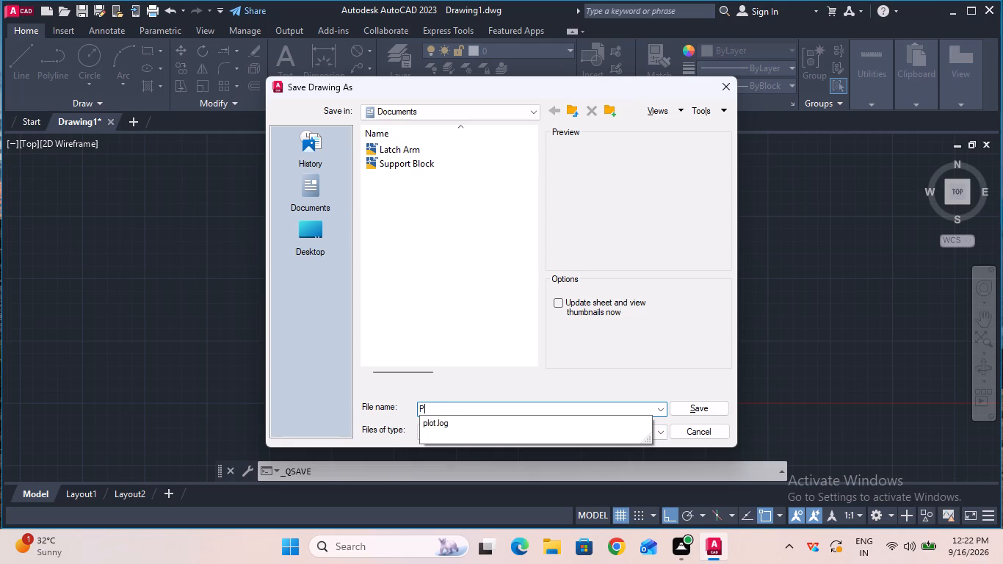
text(ivot)
key(space)
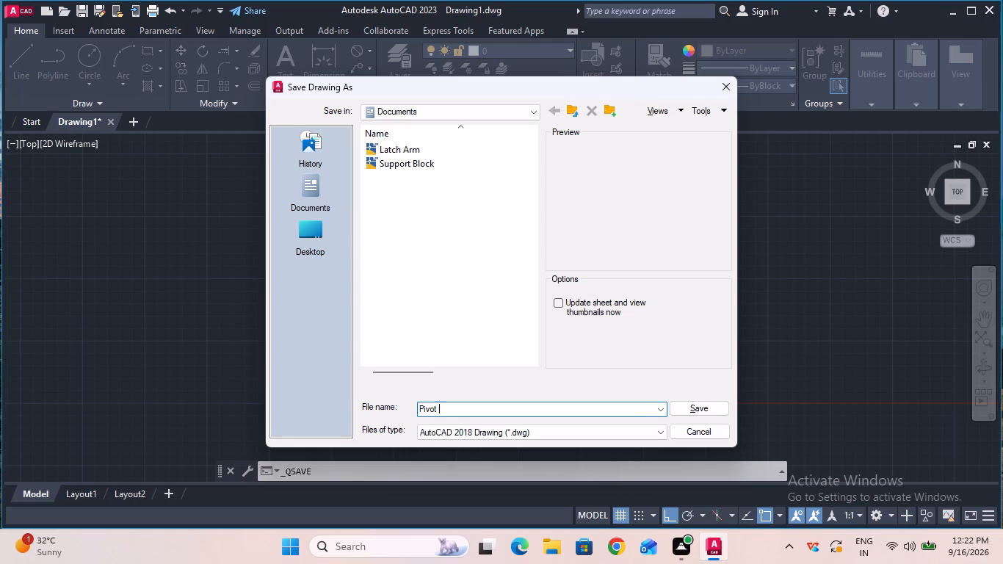
text(rm)
key(space)
key(b)
text(racket)
click(719, 406)
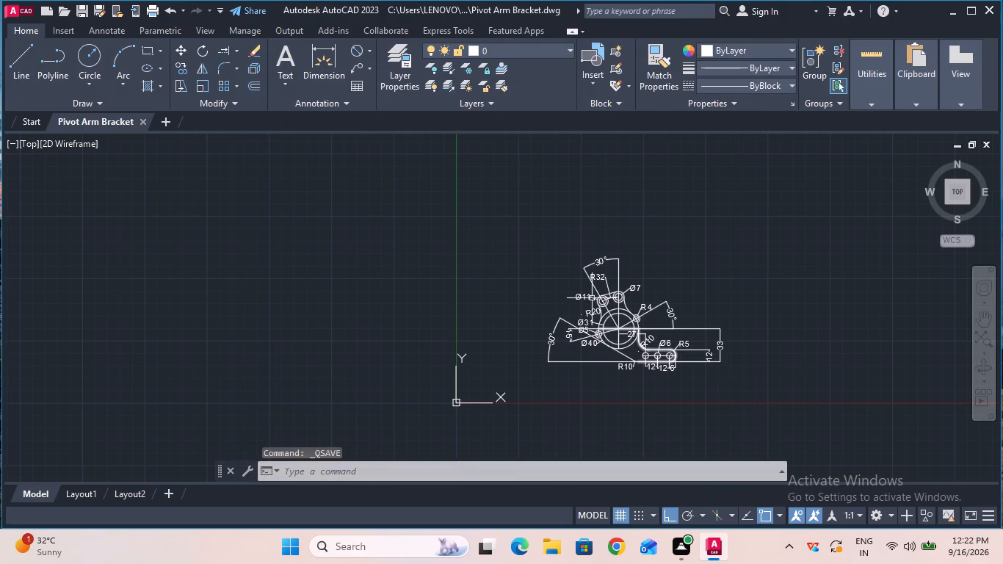
Set up a centred plot on ISO A4 (297.00 x 210.00 MM) paper, using a window around the whole dimensioned bracket as plot area.
click(153, 17)
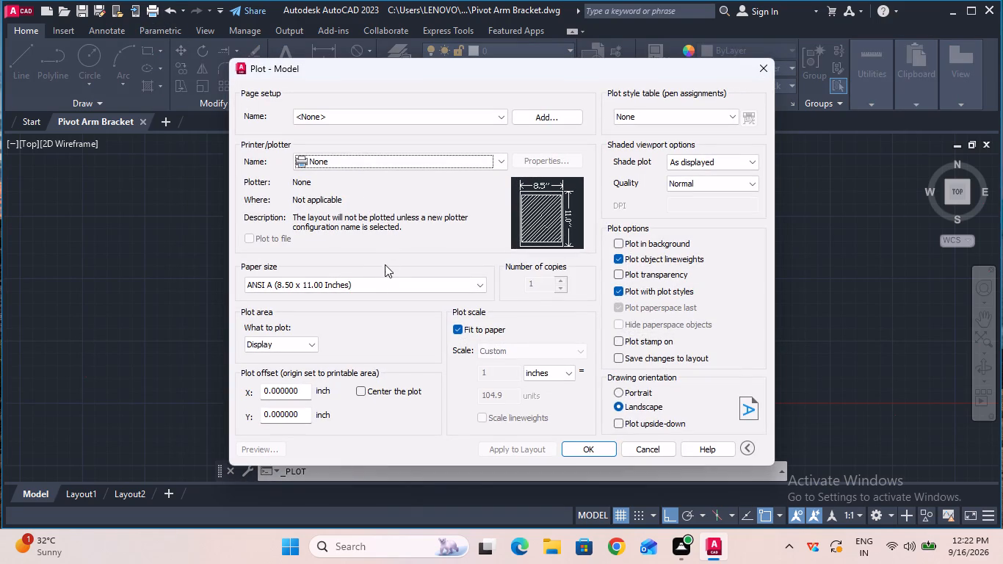
click(385, 285)
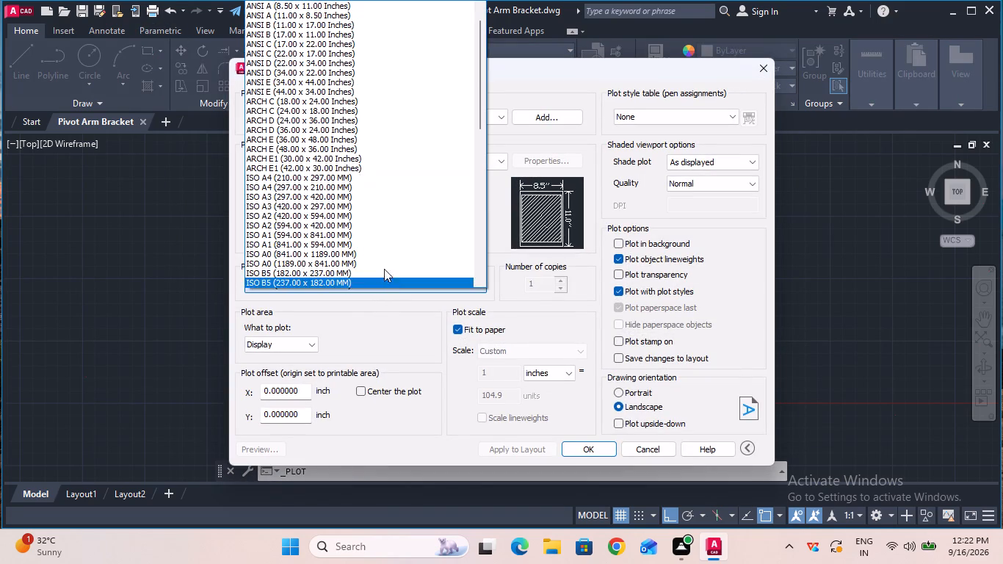
click(380, 184)
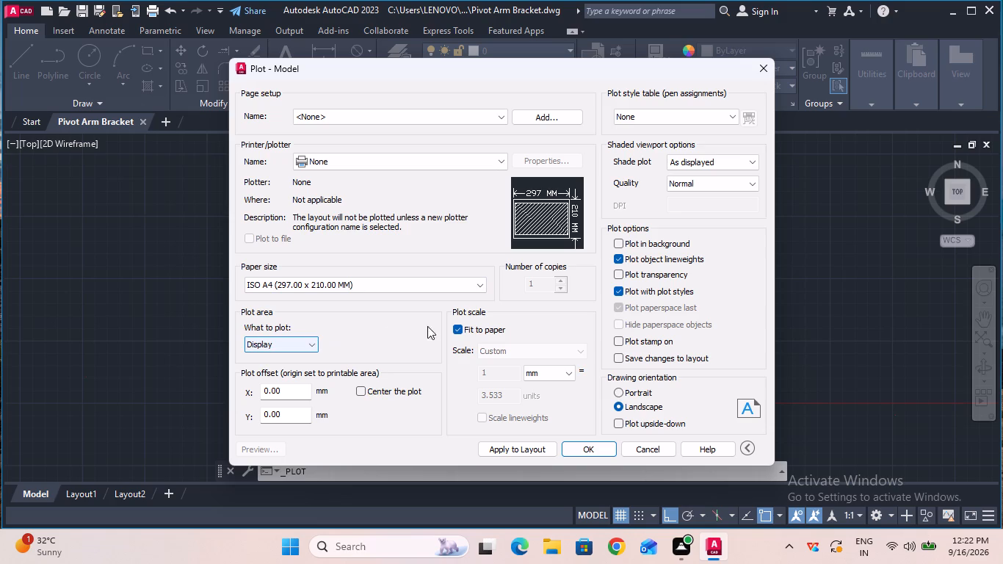
click(405, 392)
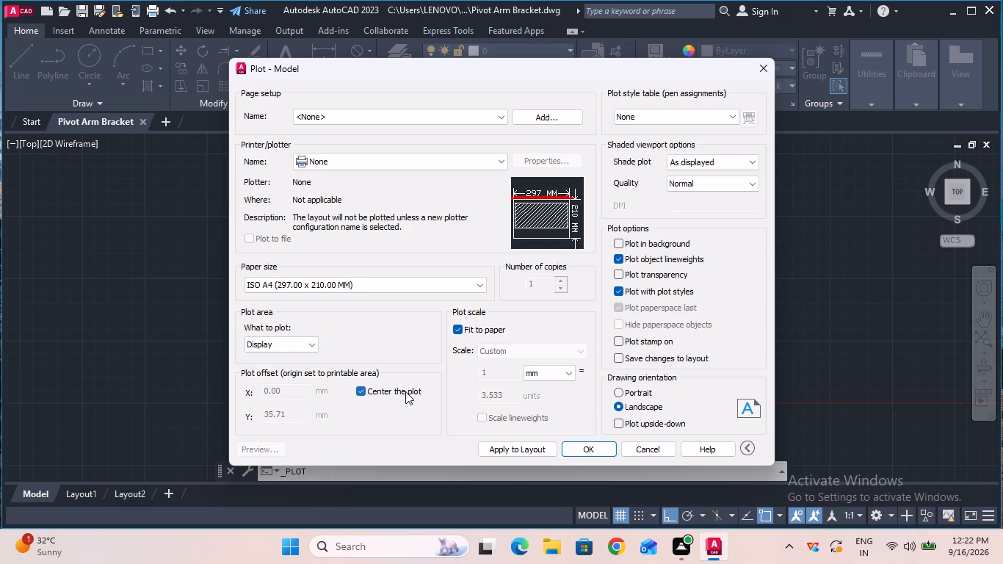
click(314, 339)
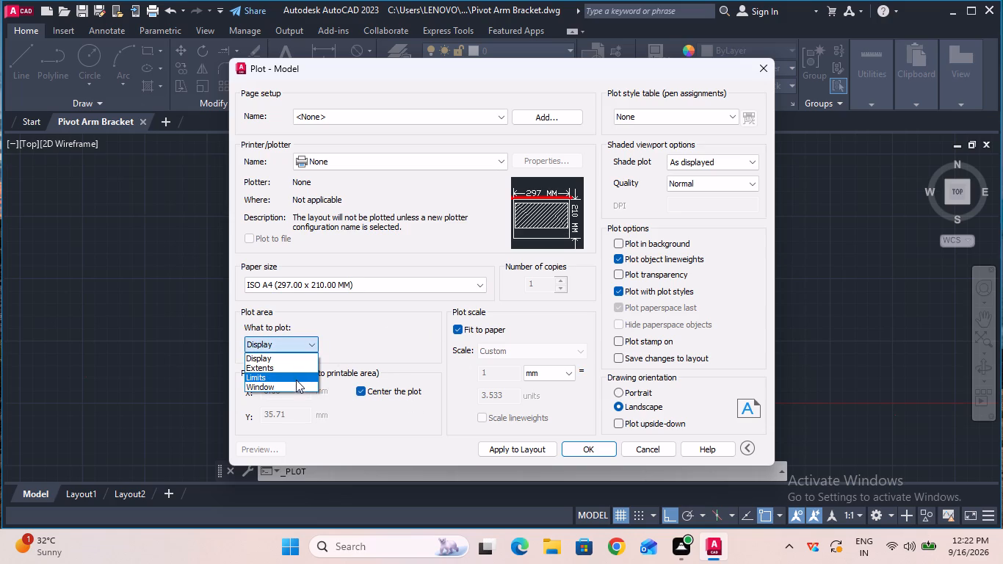
click(296, 385)
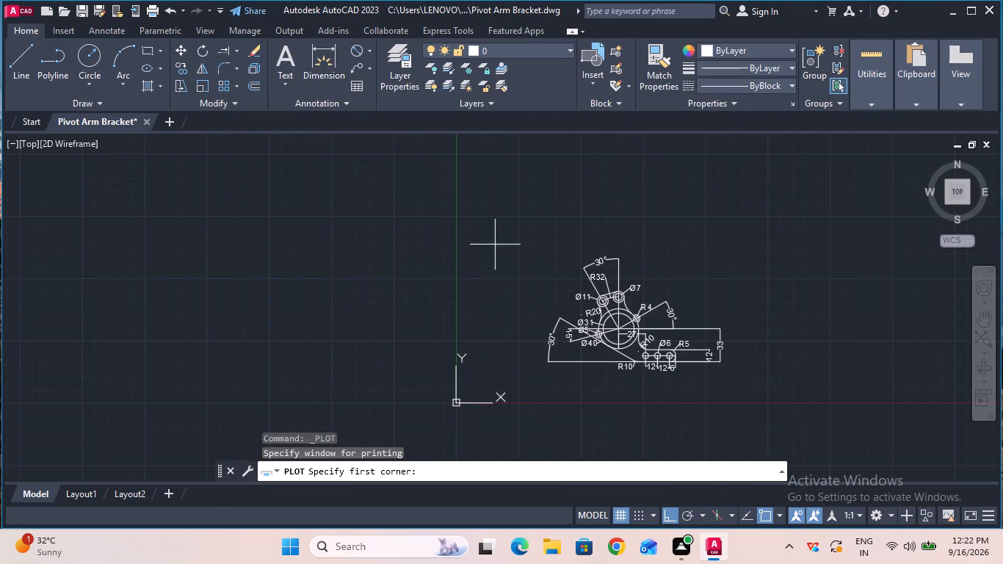
click(489, 218)
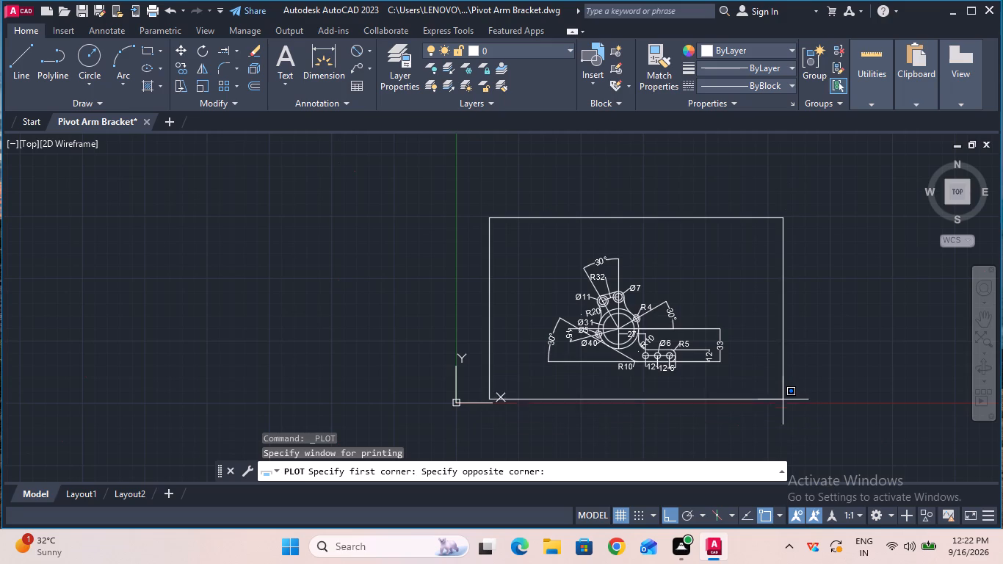
click(778, 386)
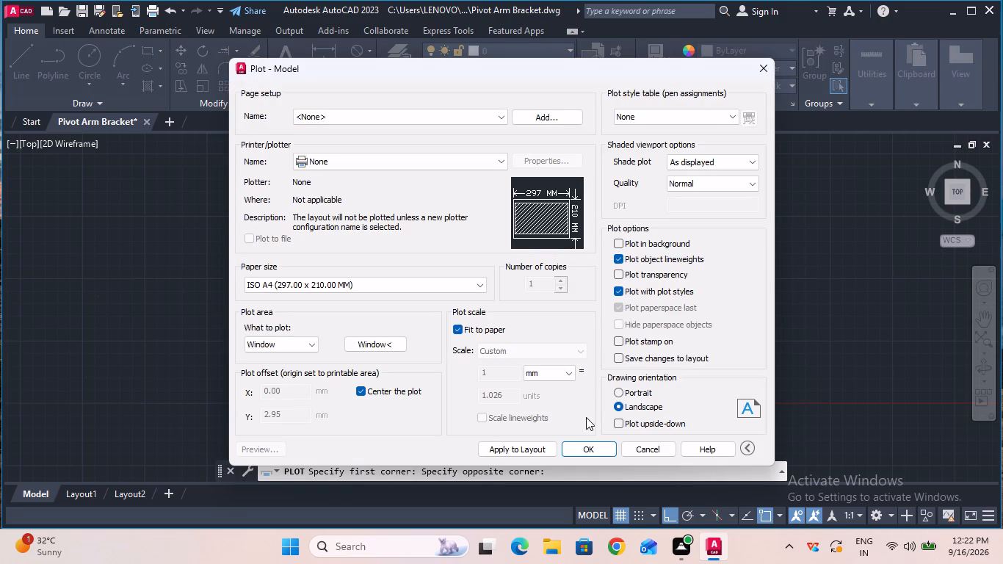
Plot the drawing with DWG To PDF.pc3 and save it as Pivot Arm Bracket-Model.pdf in Documents.
click(416, 159)
double_click(417, 346)
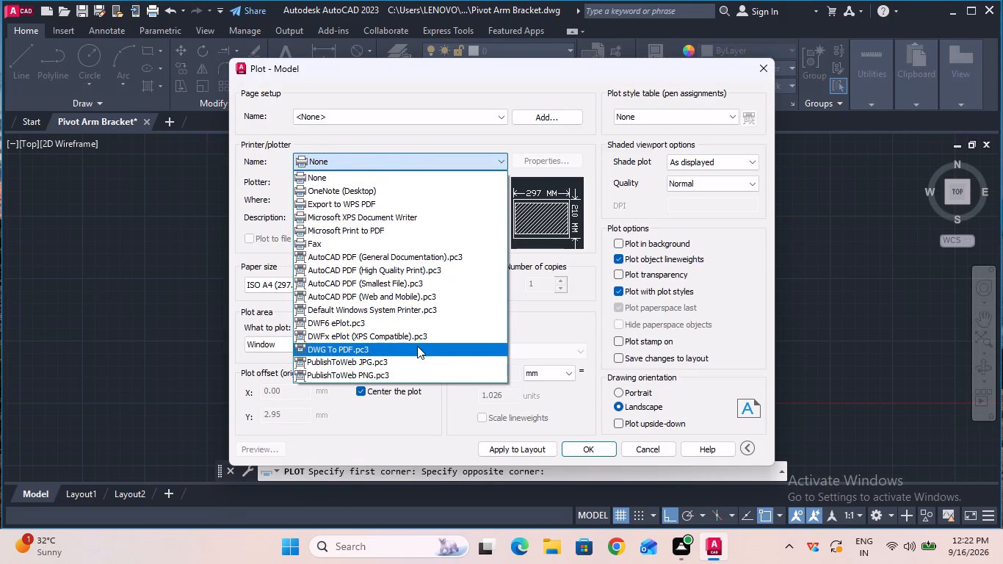
click(576, 445)
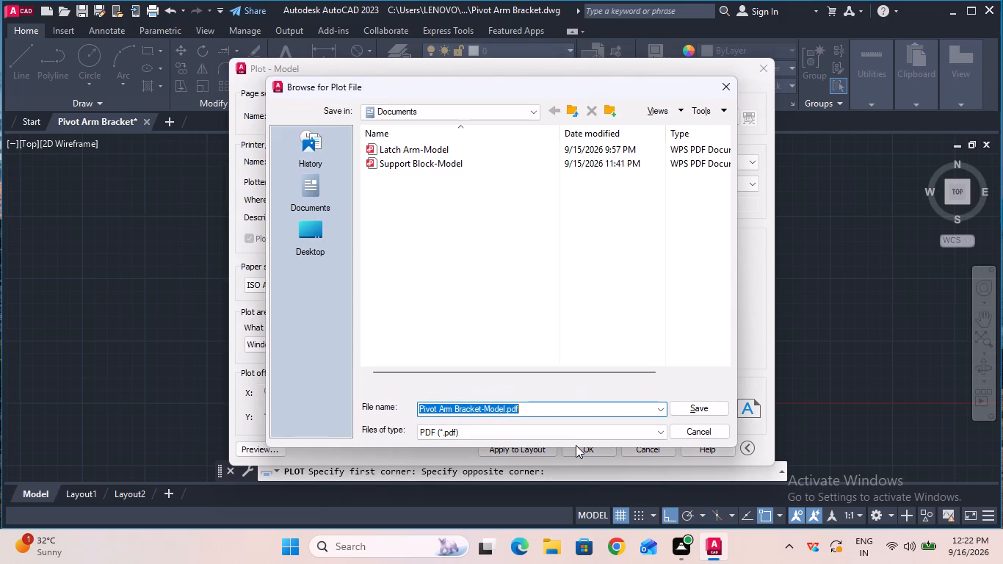
click(692, 403)
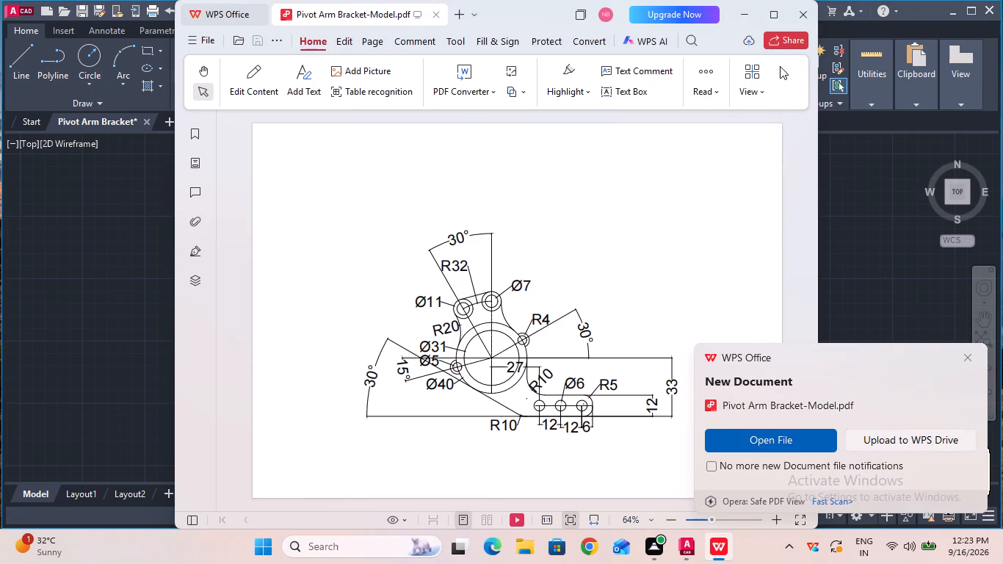
Close the plotted PDF in WPS Office and dismiss its new-document notification over the drawing.
click(801, 1)
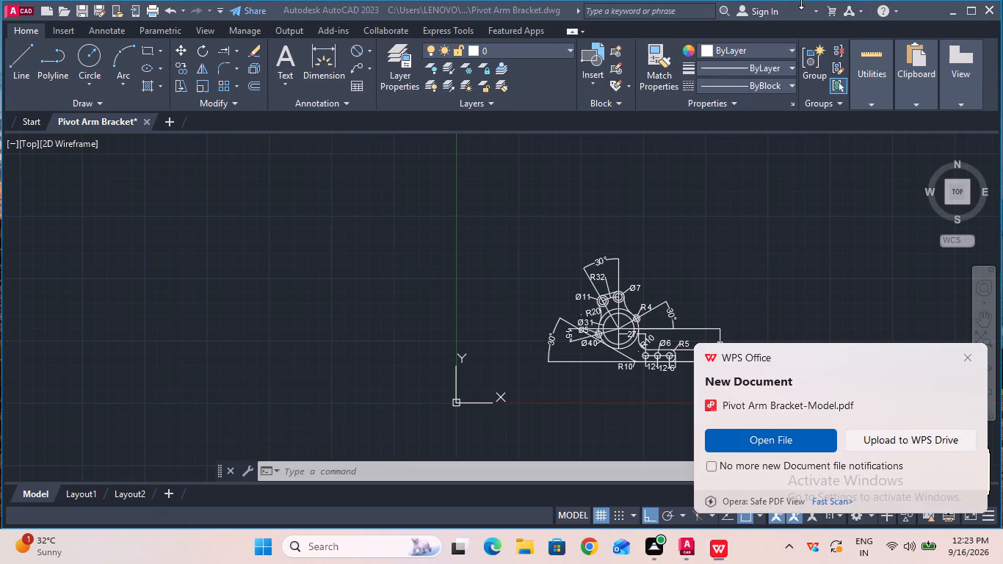
click(985, 7)
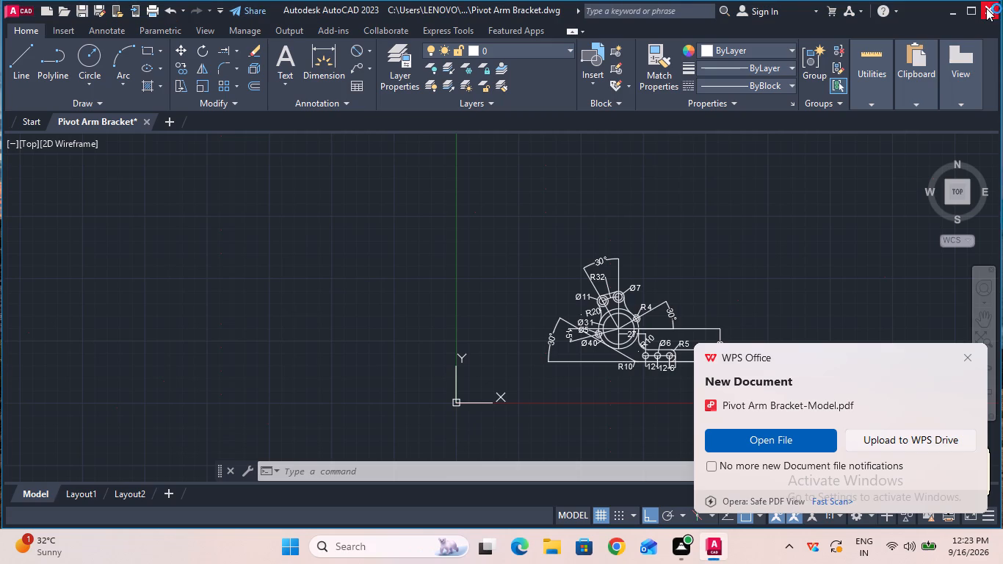
click(970, 359)
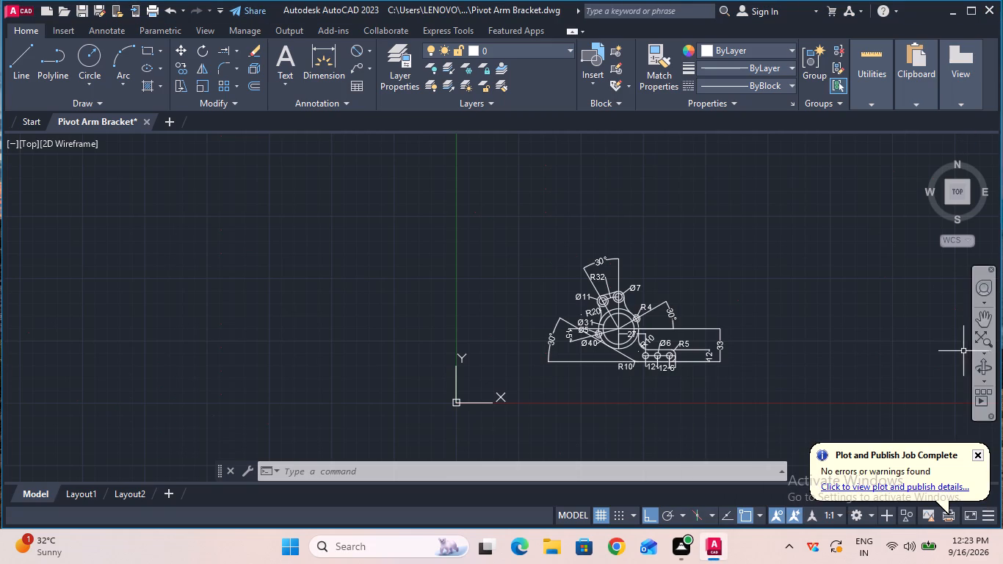